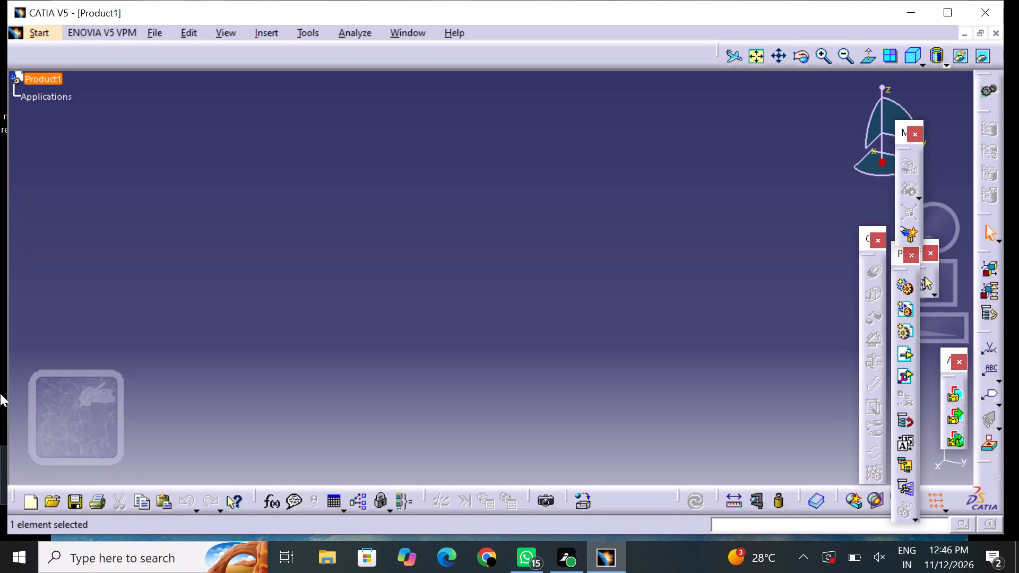
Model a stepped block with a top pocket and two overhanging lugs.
Close the empty Product1 document.
{"action": "left_click", "coordinate": [997, 34]}
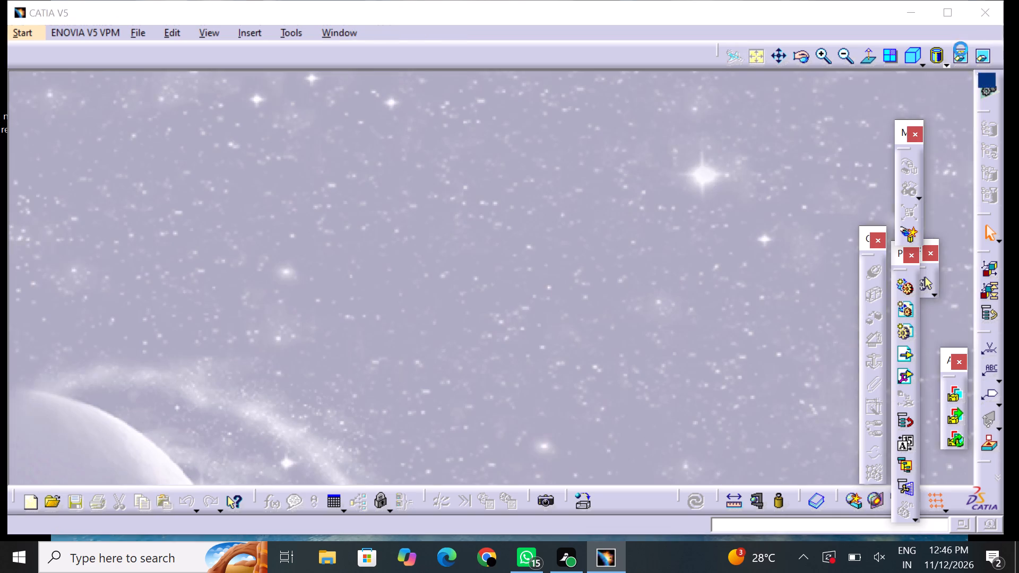
Start the Part Design workbench from the Mechanical Design group.
{"action": "left_click_drag", "start_coordinate": [31, 40], "coordinate": [32, 48]}
{"action": "left_click", "coordinate": [24, 37]}
{"action": "left_click", "coordinate": [48, 75]}
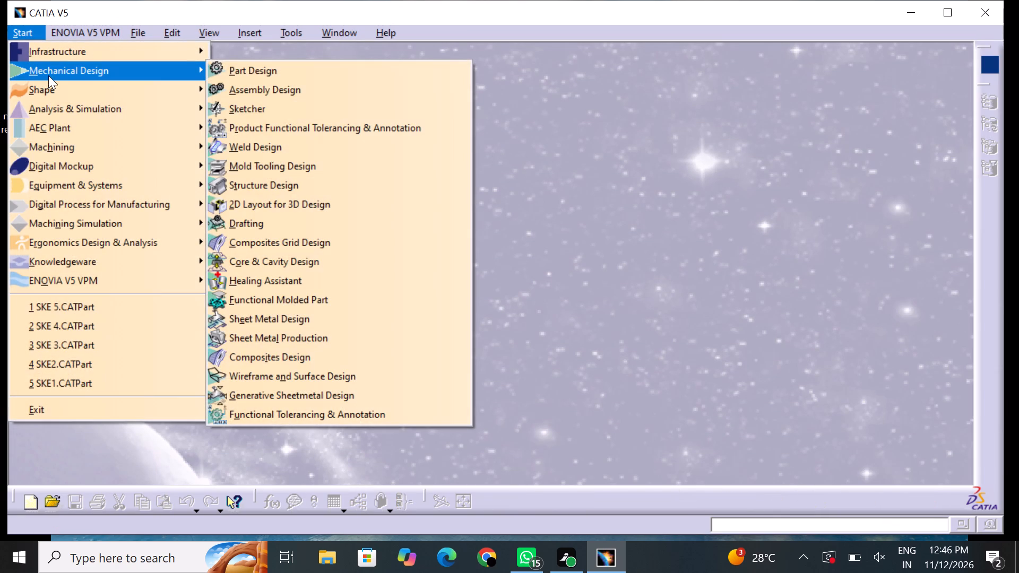
{"action": "left_click", "coordinate": [243, 70]}
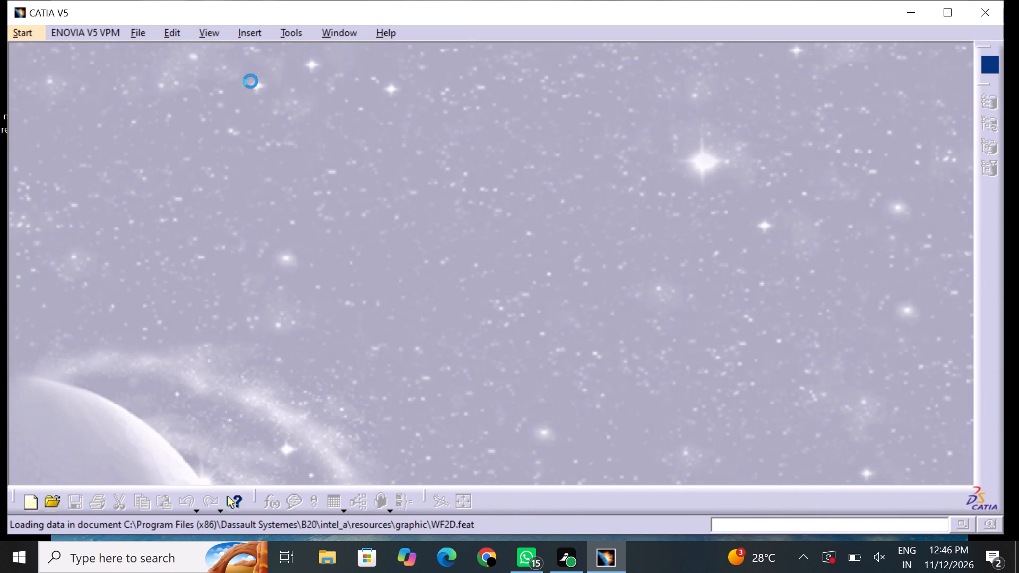
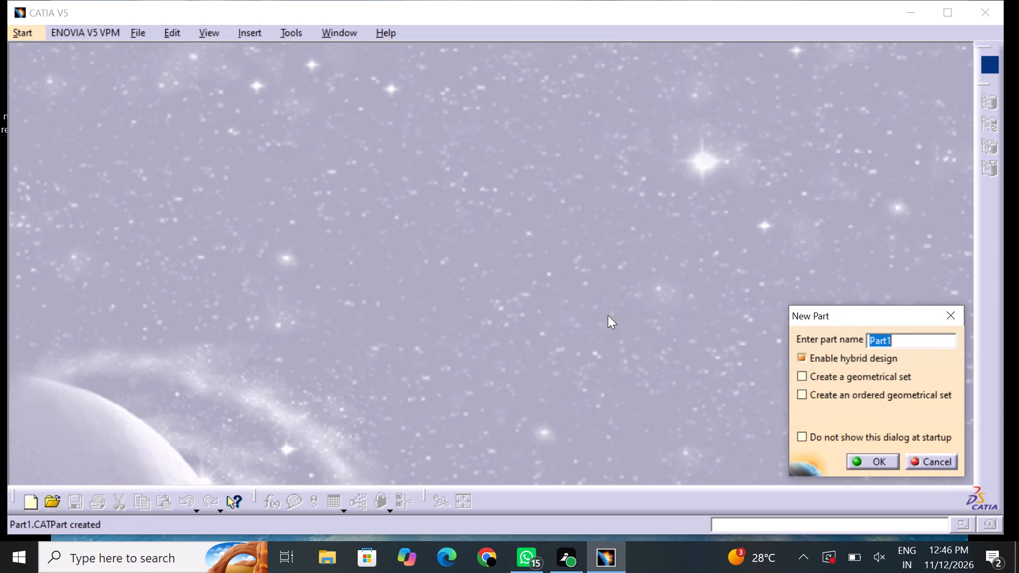
Create the new part with the name Part1 and hybrid design enabled.
{"action": "left_click", "coordinate": [873, 461]}
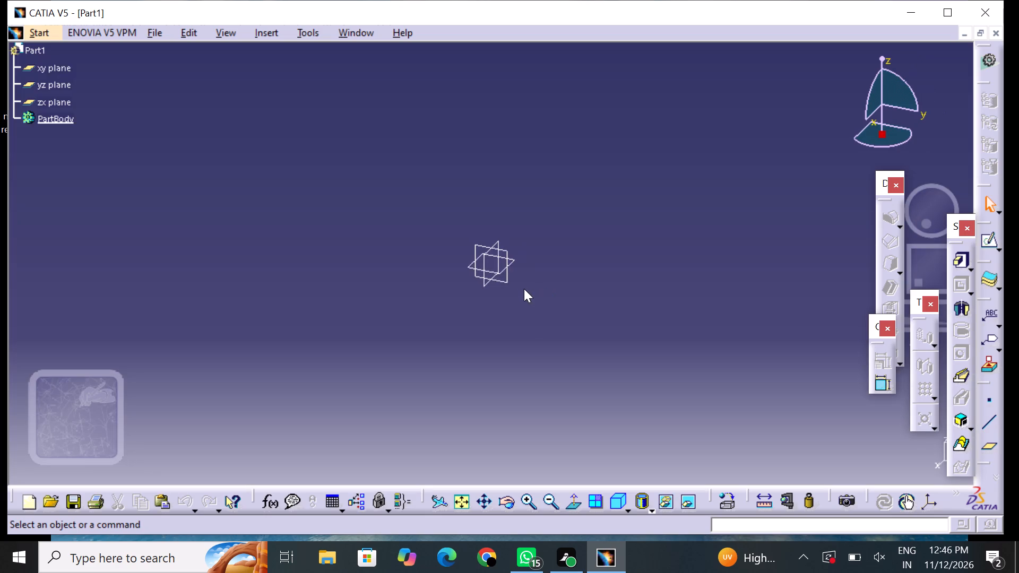
Open a new sketch on the xy plane of Part1.
{"action": "left_click", "coordinate": [516, 259]}
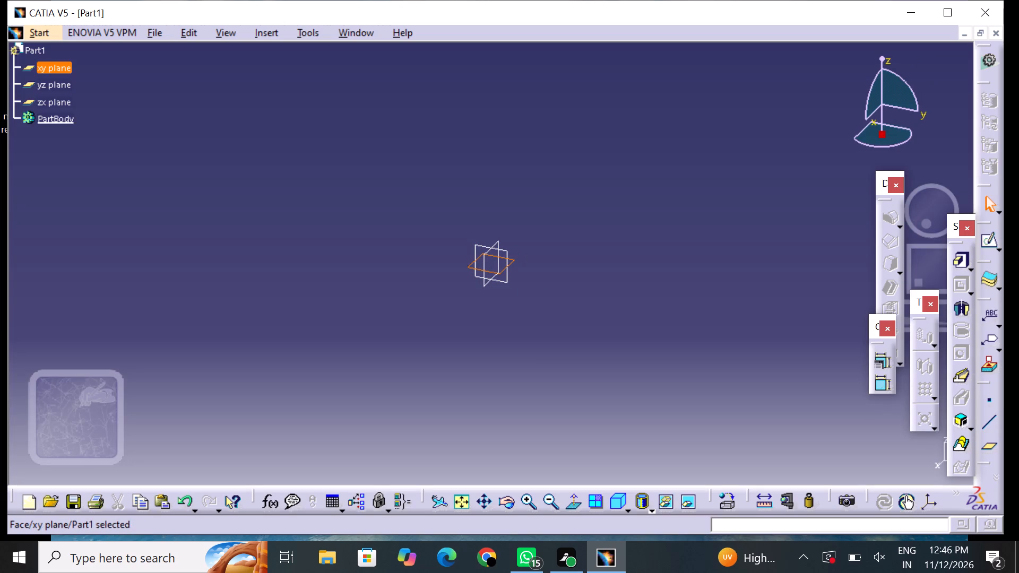
{"action": "left_click", "coordinate": [981, 244]}
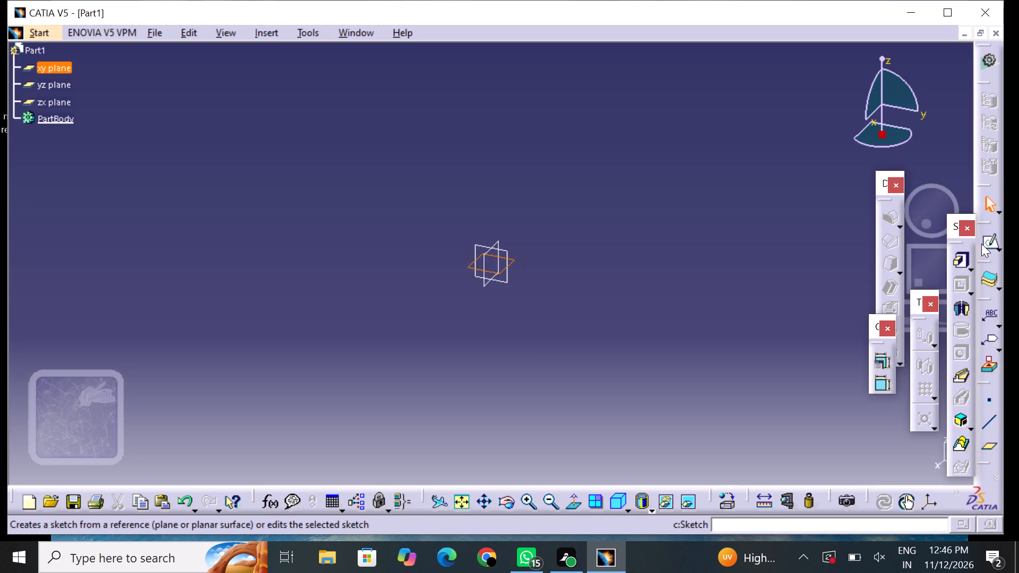
{"action": "left_click", "coordinate": [996, 240]}
{"action": "left_click", "coordinate": [982, 258]}
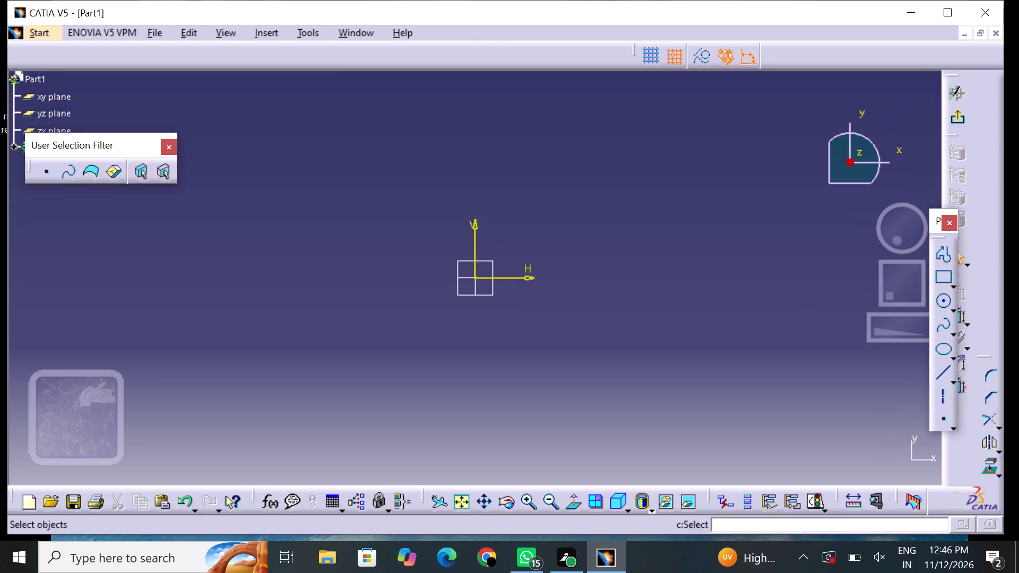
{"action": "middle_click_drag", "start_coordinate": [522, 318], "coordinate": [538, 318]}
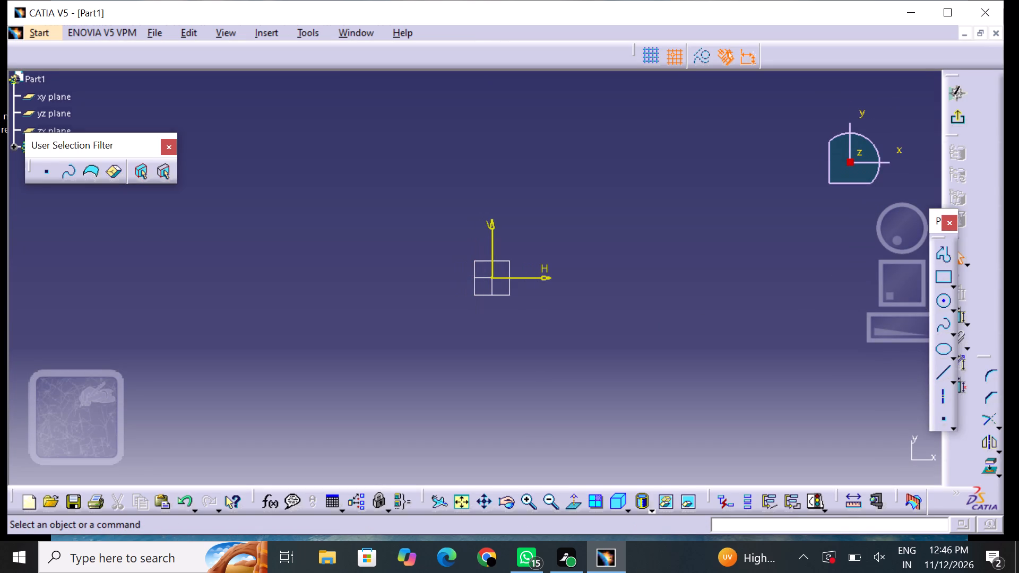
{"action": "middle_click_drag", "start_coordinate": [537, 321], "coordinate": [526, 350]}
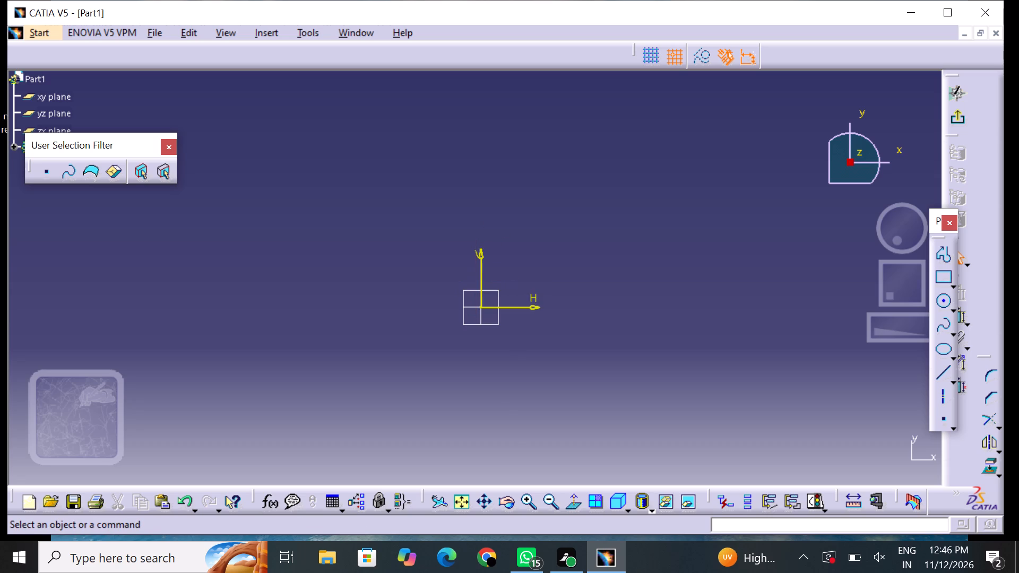
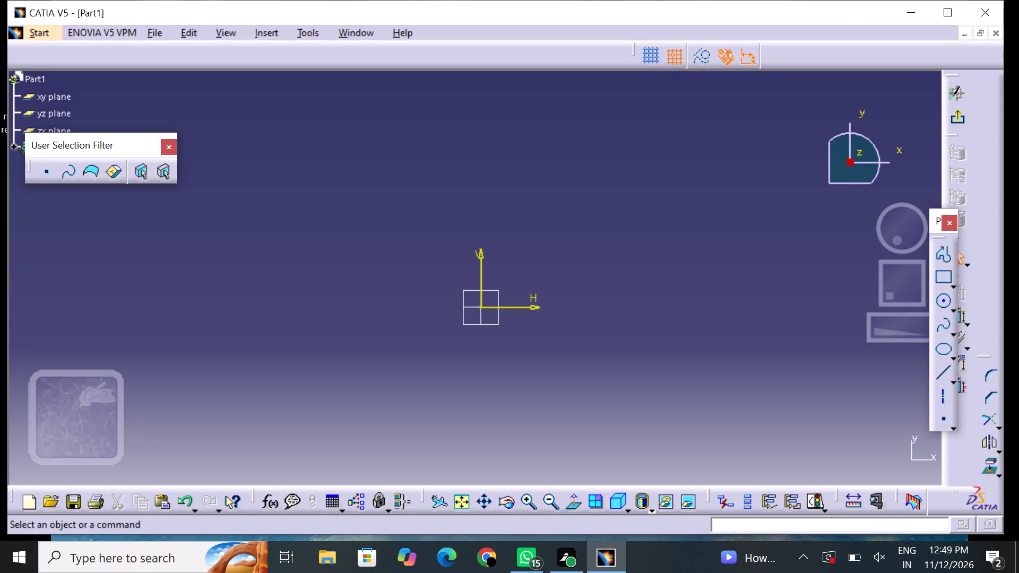
Sketch a rectangle about 190 mm wide and 130 mm high around the sketch origin.
{"action": "middle_click_drag", "start_coordinate": [510, 283], "coordinate": [510, 266]}
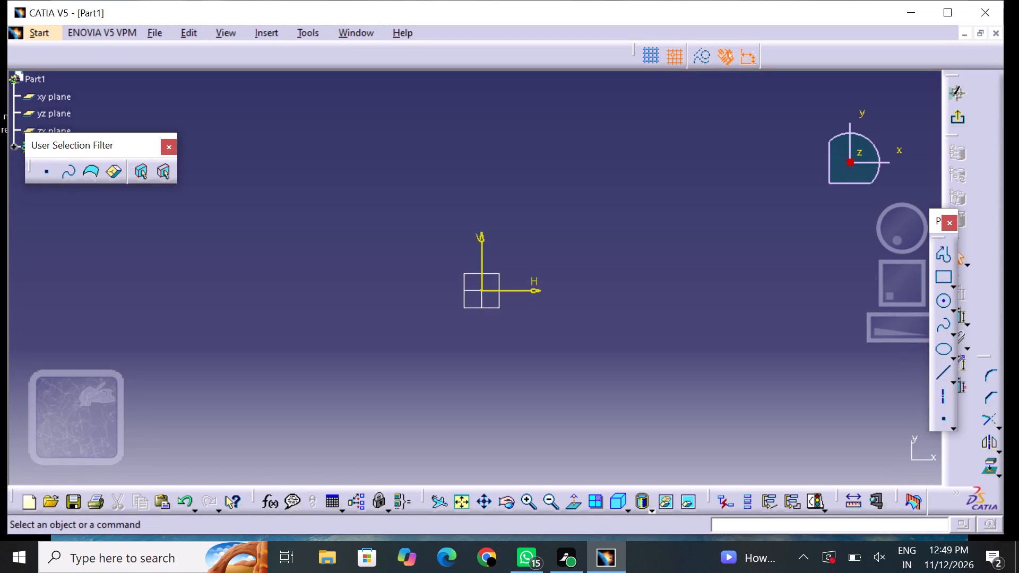
{"action": "left_click", "coordinate": [946, 270]}
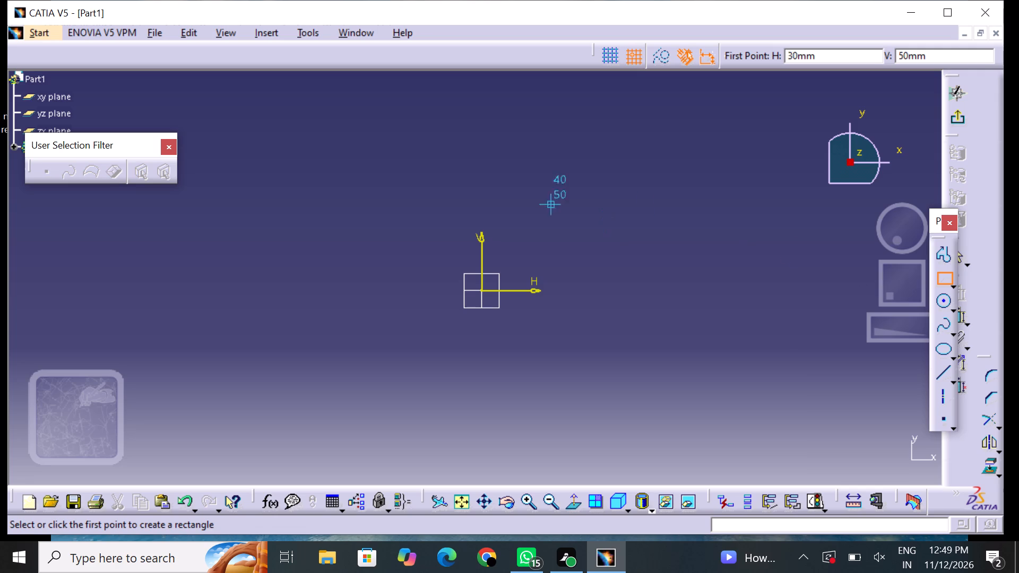
{"action": "middle_click_drag", "start_coordinate": [356, 189], "coordinate": [410, 190]}
{"action": "left_click_drag", "start_coordinate": [376, 163], "coordinate": [681, 394]}
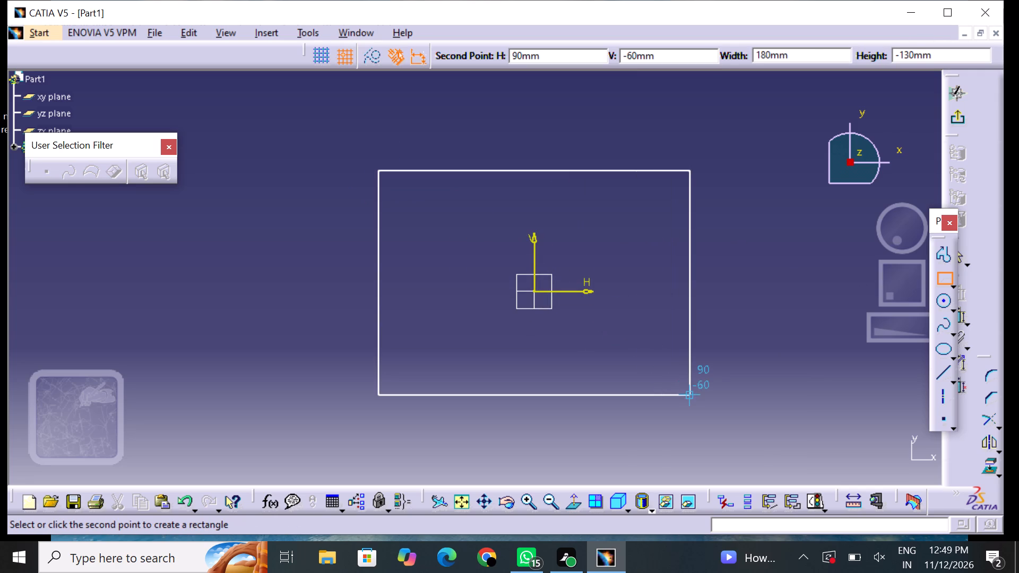
{"action": "left_click", "coordinate": [701, 390]}
{"action": "left_click", "coordinate": [632, 359]}
{"action": "middle_click_drag", "start_coordinate": [640, 346], "coordinate": [554, 314]}
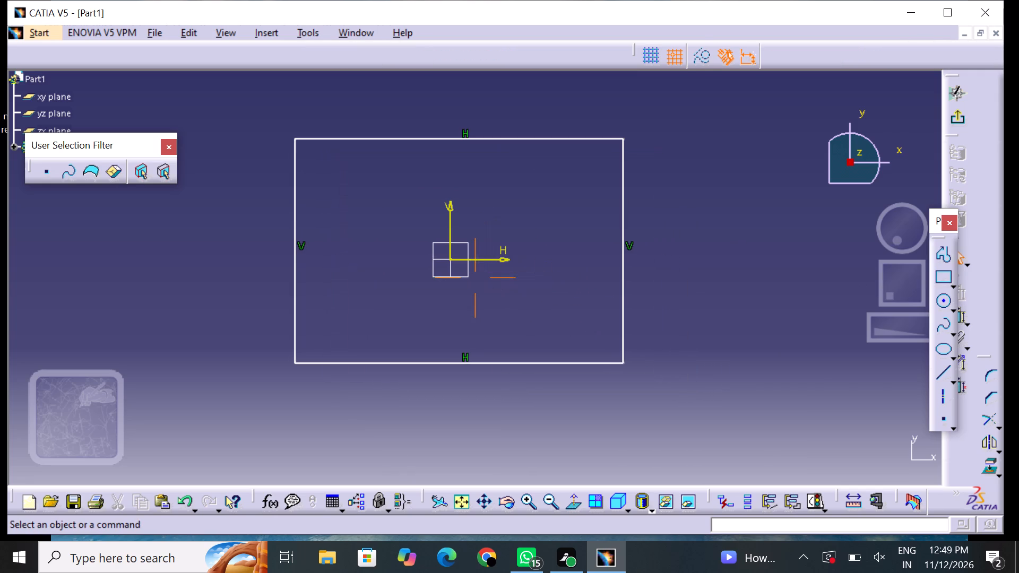
{"action": "middle_click_drag", "start_coordinate": [554, 314], "coordinate": [552, 314]}
{"action": "middle_click_drag", "start_coordinate": [707, 307], "coordinate": [712, 329]}
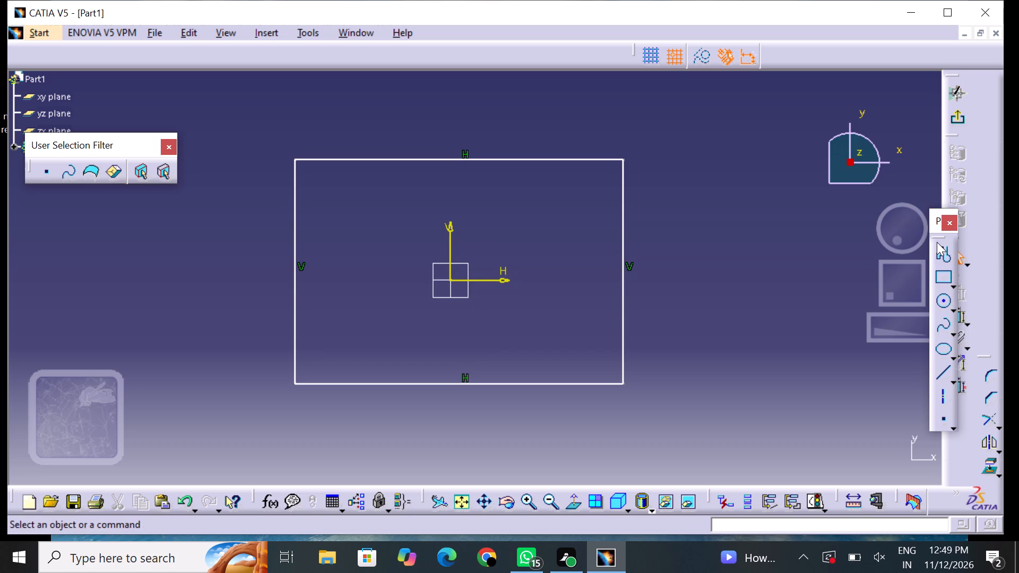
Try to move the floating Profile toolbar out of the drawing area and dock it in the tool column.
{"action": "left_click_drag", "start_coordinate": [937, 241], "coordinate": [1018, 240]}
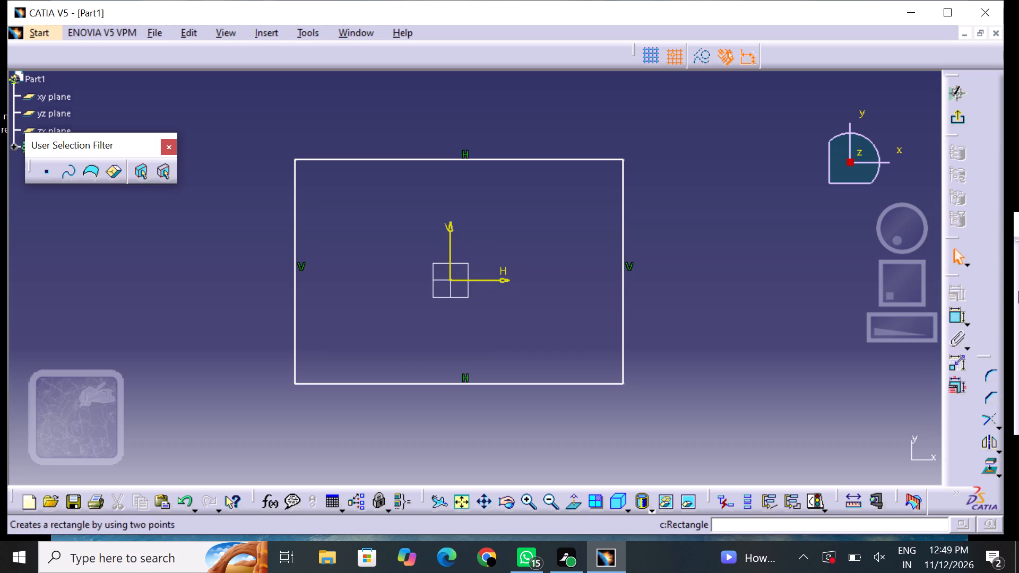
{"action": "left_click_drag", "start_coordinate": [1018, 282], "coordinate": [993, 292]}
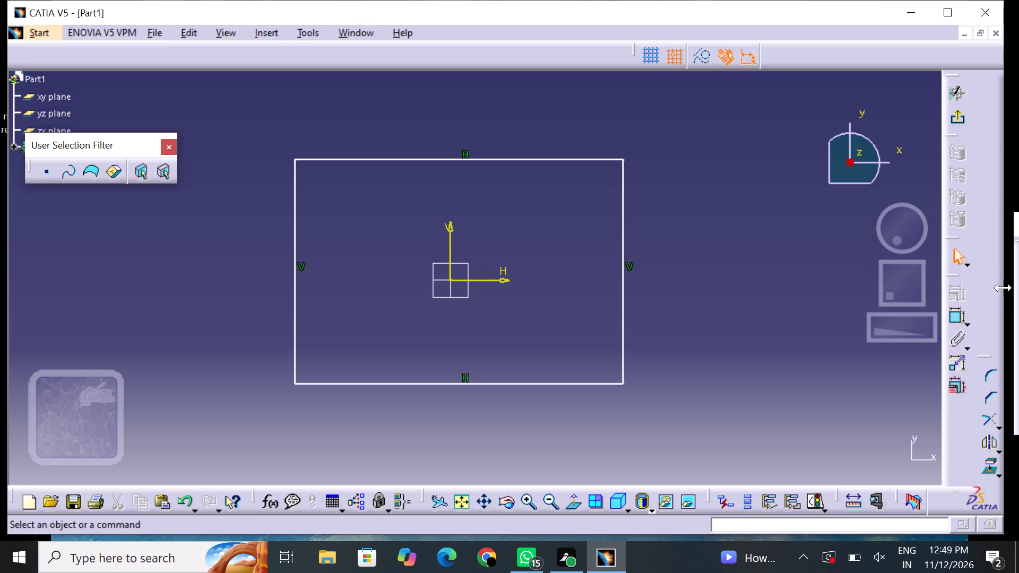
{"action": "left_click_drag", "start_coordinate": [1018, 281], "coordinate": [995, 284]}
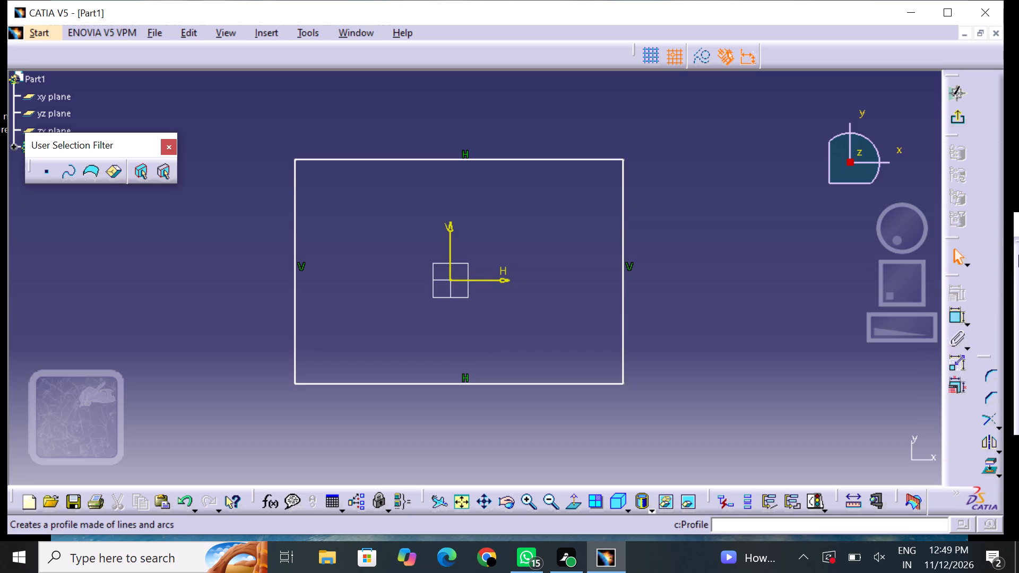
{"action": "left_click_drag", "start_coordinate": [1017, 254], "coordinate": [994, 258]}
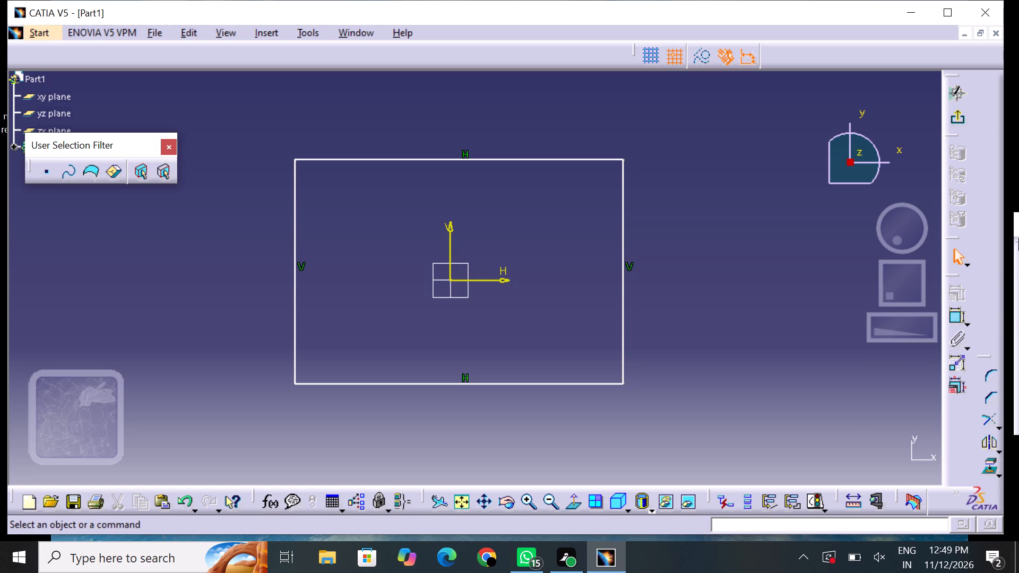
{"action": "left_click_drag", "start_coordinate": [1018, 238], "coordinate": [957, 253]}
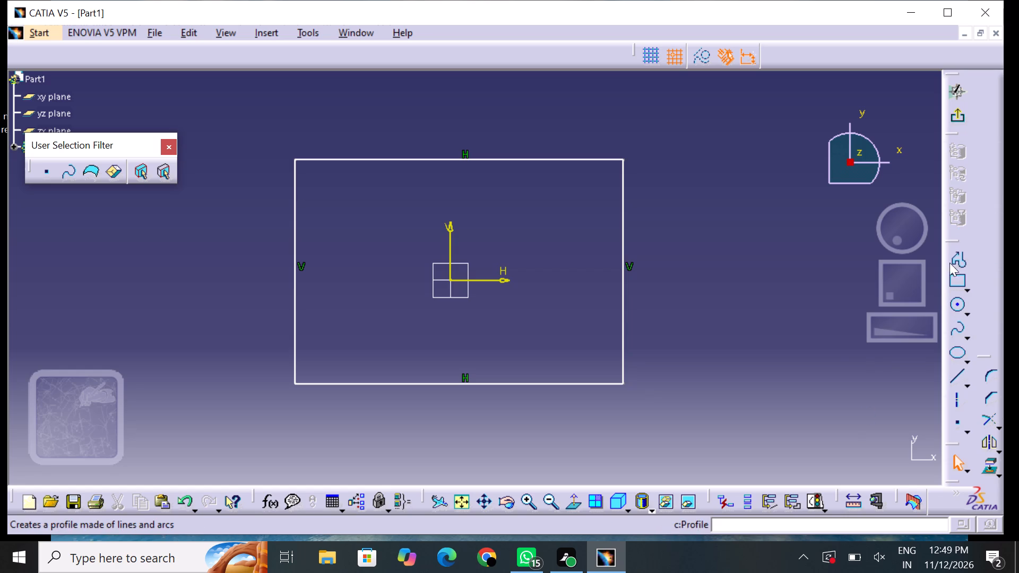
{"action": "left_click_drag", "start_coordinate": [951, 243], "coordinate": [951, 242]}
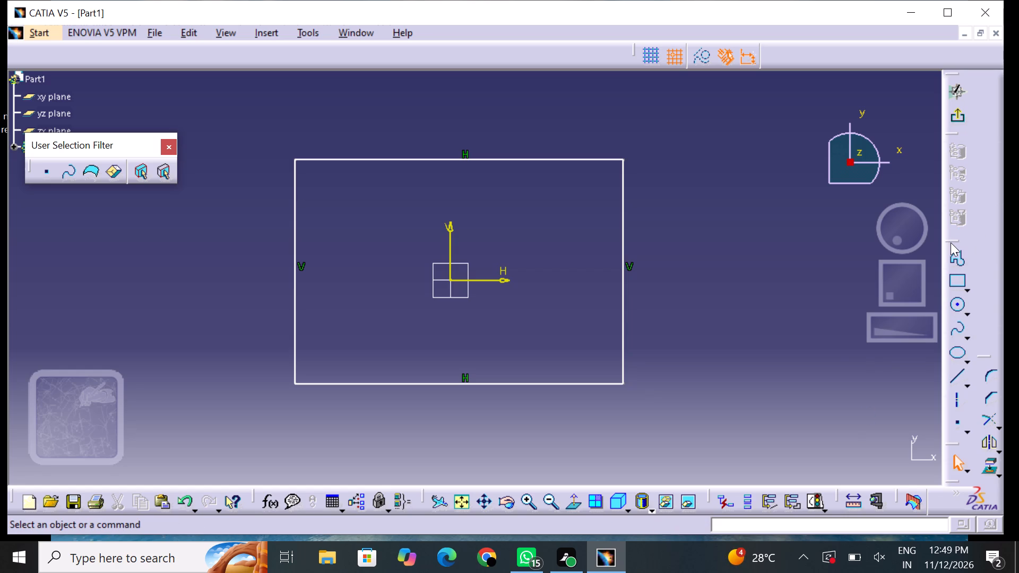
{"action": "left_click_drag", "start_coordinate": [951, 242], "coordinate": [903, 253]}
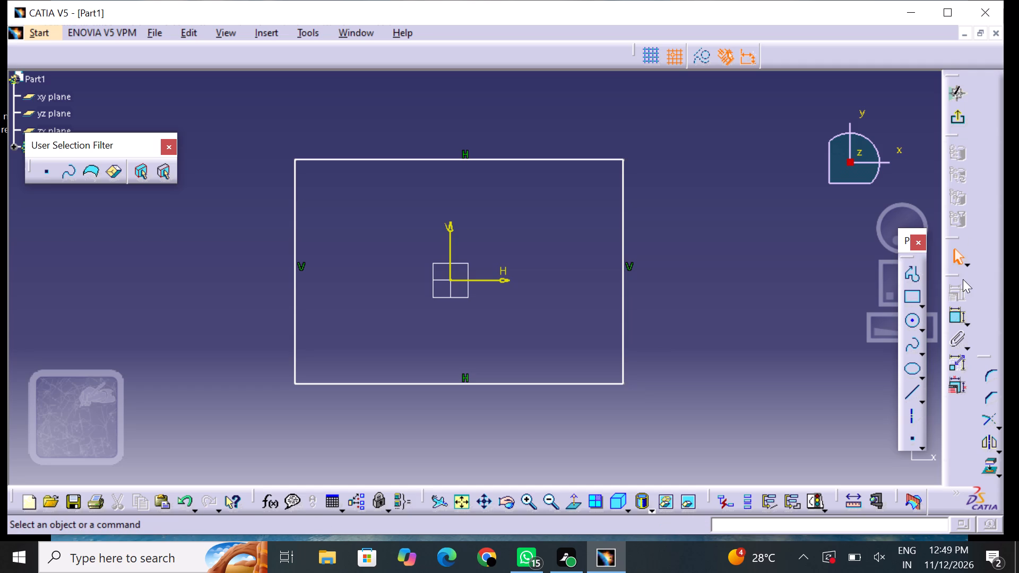
Move the Constraint, Select and greyed-out toolbars from the inner docking column into the outer one.
{"action": "left_click_drag", "start_coordinate": [954, 277], "coordinate": [984, 261]}
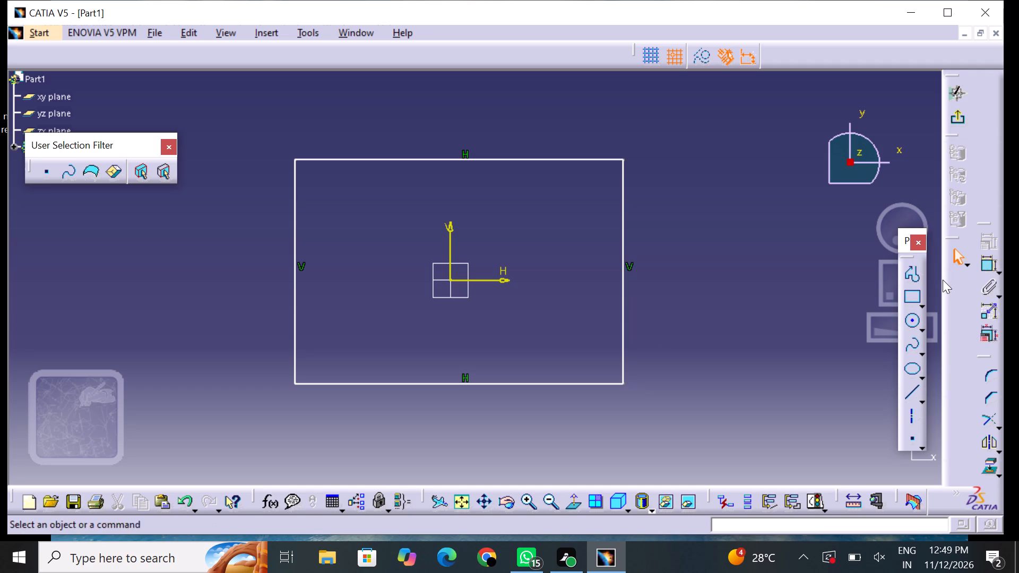
{"action": "left_click_drag", "start_coordinate": [953, 236], "coordinate": [994, 198]}
{"action": "left_click_drag", "start_coordinate": [955, 131], "coordinate": [988, 118]}
Dock the Profile toolbar in the inner column beneath the Exit Workbench tool, with the corner and chamfer Operation toolbar below it.
{"action": "left_click_drag", "start_coordinate": [912, 254], "coordinate": [915, 251]}
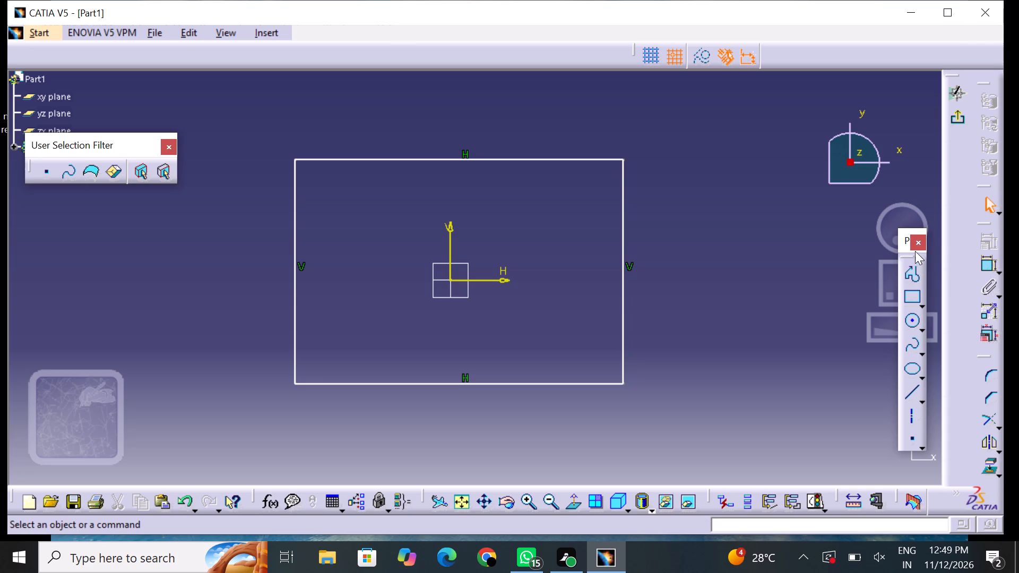
{"action": "left_click_drag", "start_coordinate": [915, 251], "coordinate": [964, 207]}
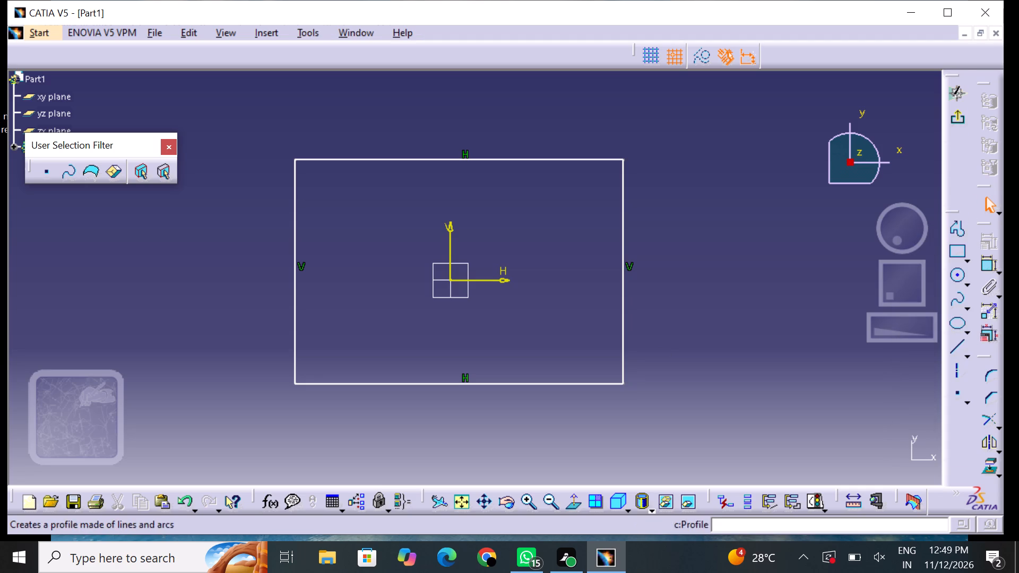
{"action": "left_click_drag", "start_coordinate": [957, 220], "coordinate": [955, 186]}
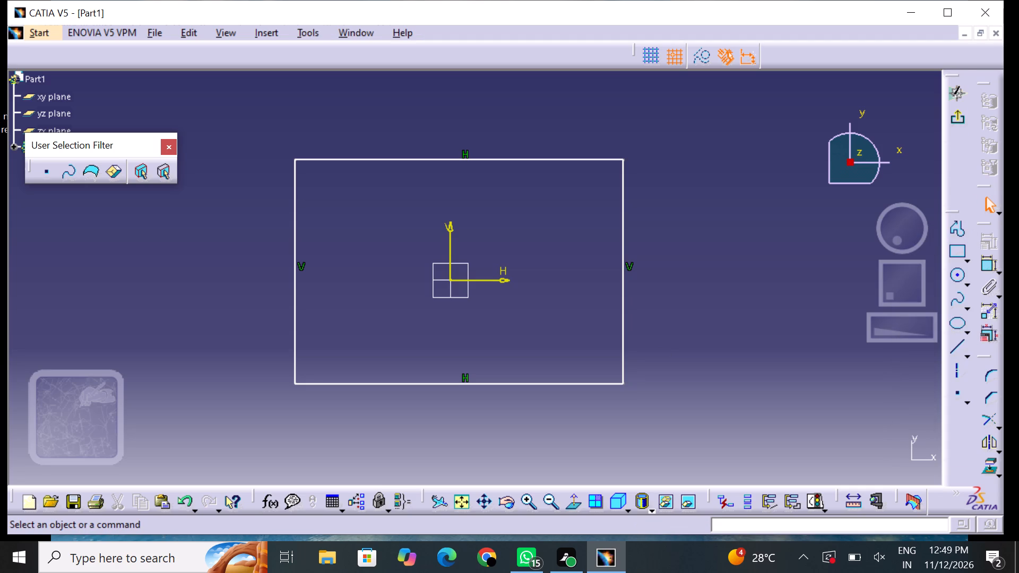
{"action": "left_click_drag", "start_coordinate": [955, 186], "coordinate": [953, 177]}
{"action": "left_click_drag", "start_coordinate": [948, 216], "coordinate": [951, 151]}
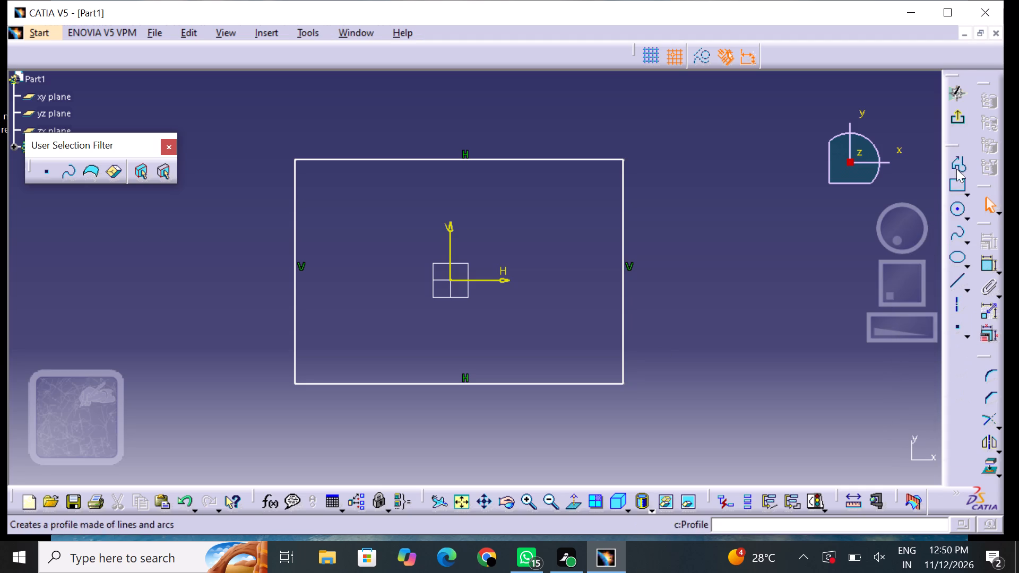
{"action": "left_click_drag", "start_coordinate": [994, 348], "coordinate": [989, 360]}
{"action": "left_click_drag", "start_coordinate": [988, 360], "coordinate": [953, 372]}
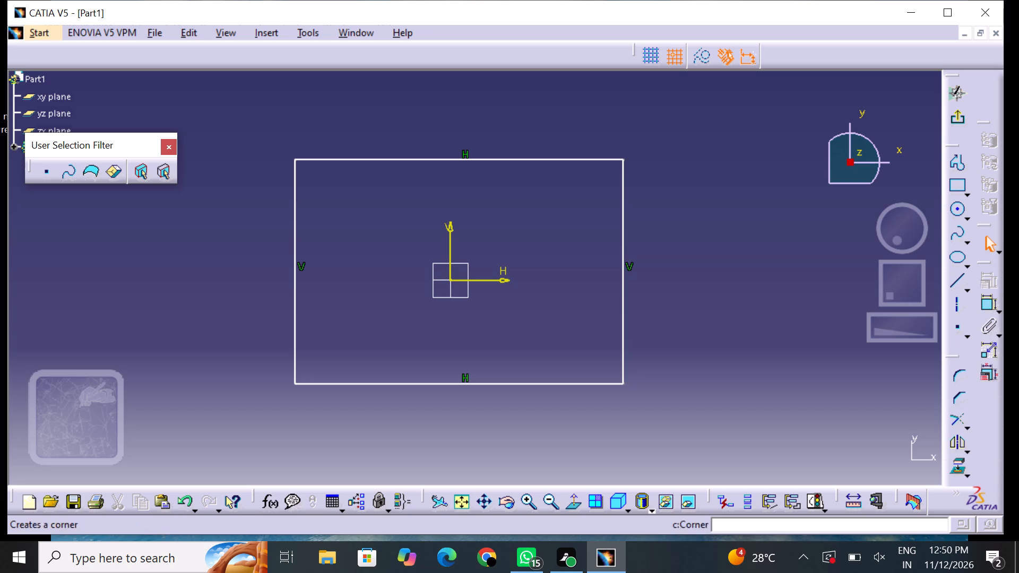
{"action": "left_click", "coordinate": [784, 422]}
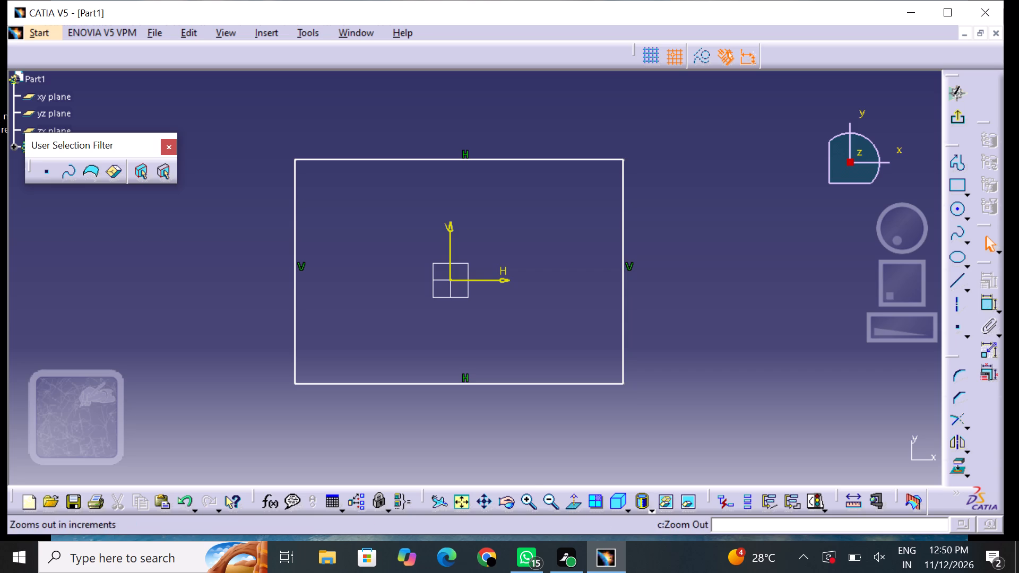
Dimension the rectangle's vertical side on the positive H side and set its length to 75 mm.
{"action": "left_click", "coordinate": [989, 299]}
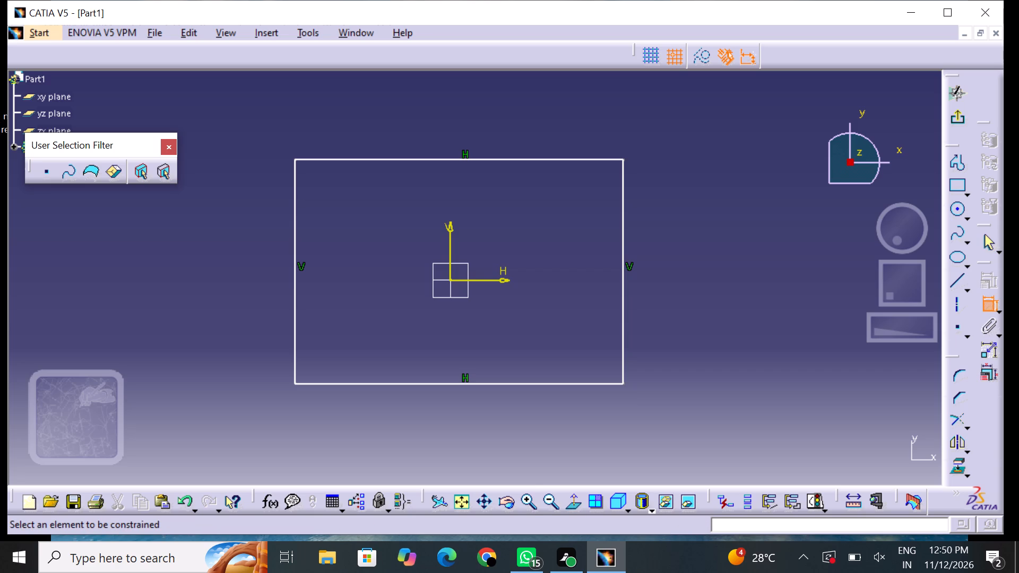
{"action": "left_click", "coordinate": [624, 326]}
{"action": "left_click", "coordinate": [649, 325]}
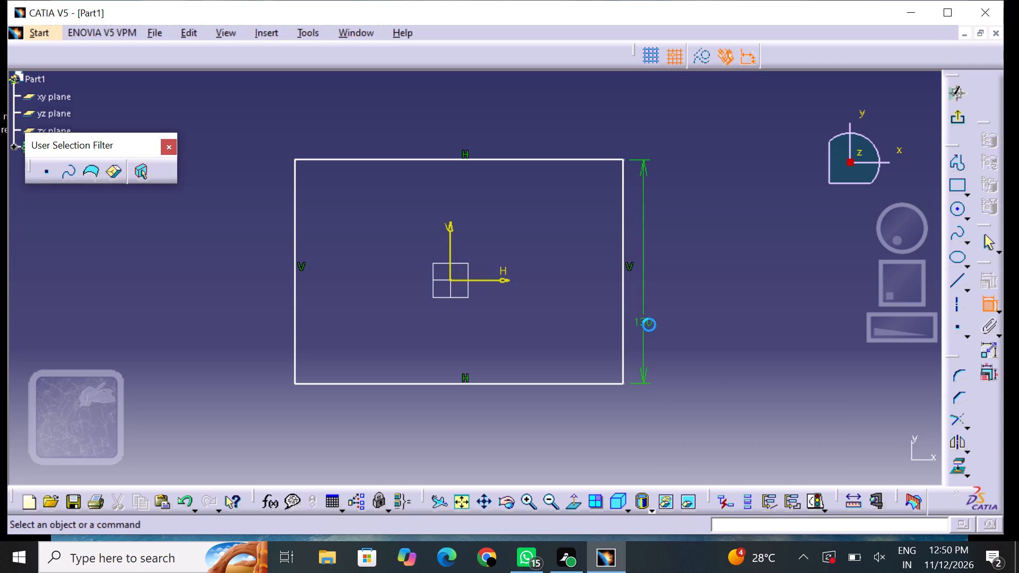
{"action": "double_click", "coordinate": [647, 320]}
{"action": "key", "text": "BackSpace"}
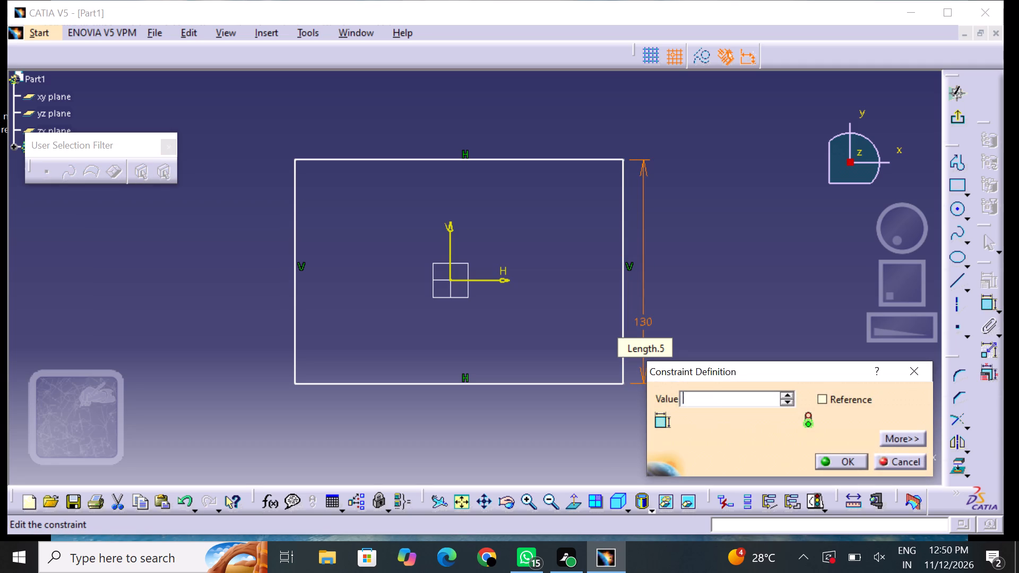
{"action": "type", "text": "75"}
{"action": "key", "text": "Return"}
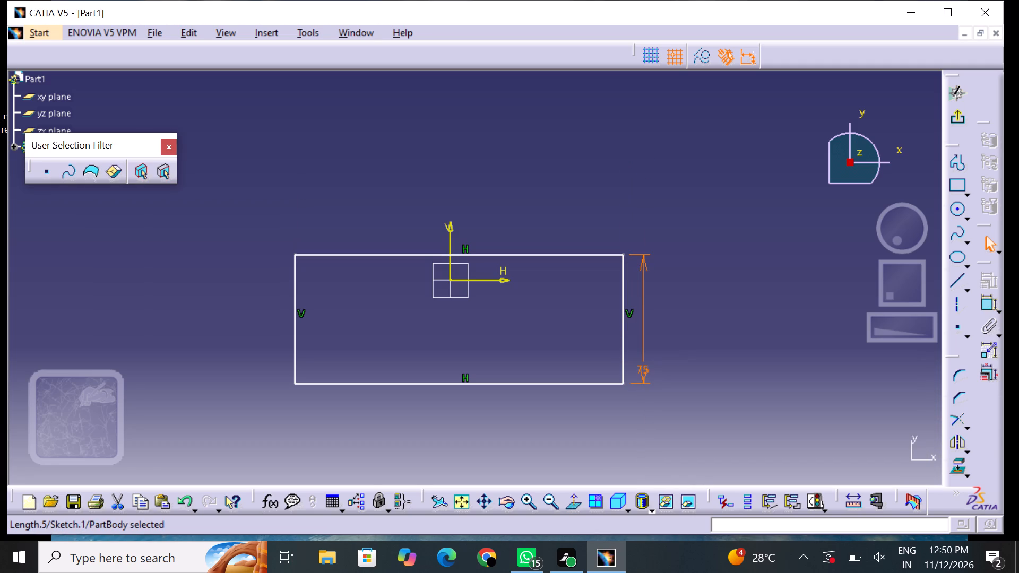
{"action": "left_click", "coordinate": [677, 314]}
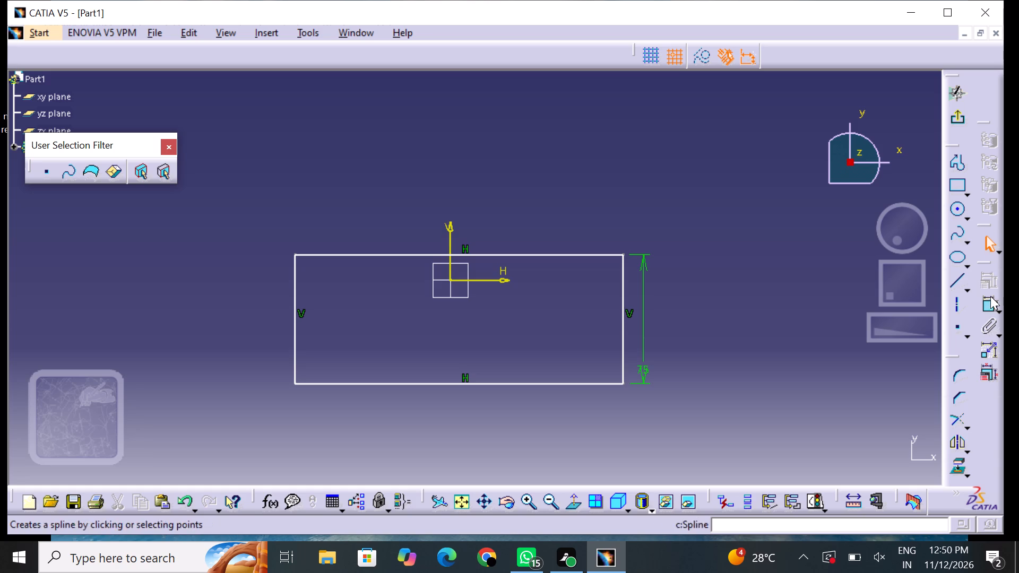
Dimension the rectangle's lower horizontal side and open its length value for editing.
{"action": "left_click_drag", "start_coordinate": [990, 296], "coordinate": [987, 303]}
{"action": "left_click_drag", "start_coordinate": [542, 381], "coordinate": [542, 382]}
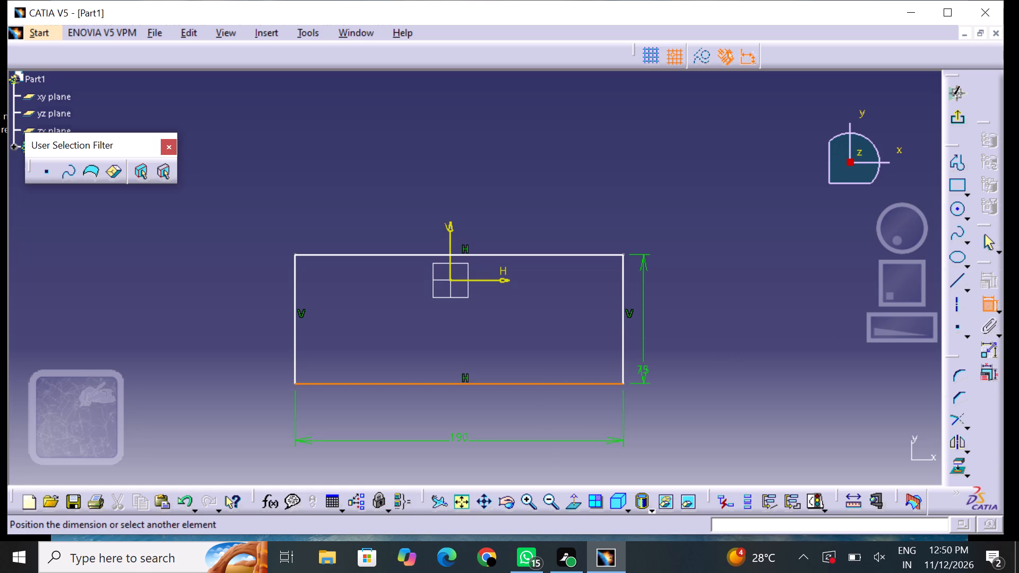
{"action": "left_click_drag", "start_coordinate": [542, 382], "coordinate": [524, 390]}
{"action": "left_click", "coordinate": [469, 397]}
{"action": "left_click", "coordinate": [474, 389]}
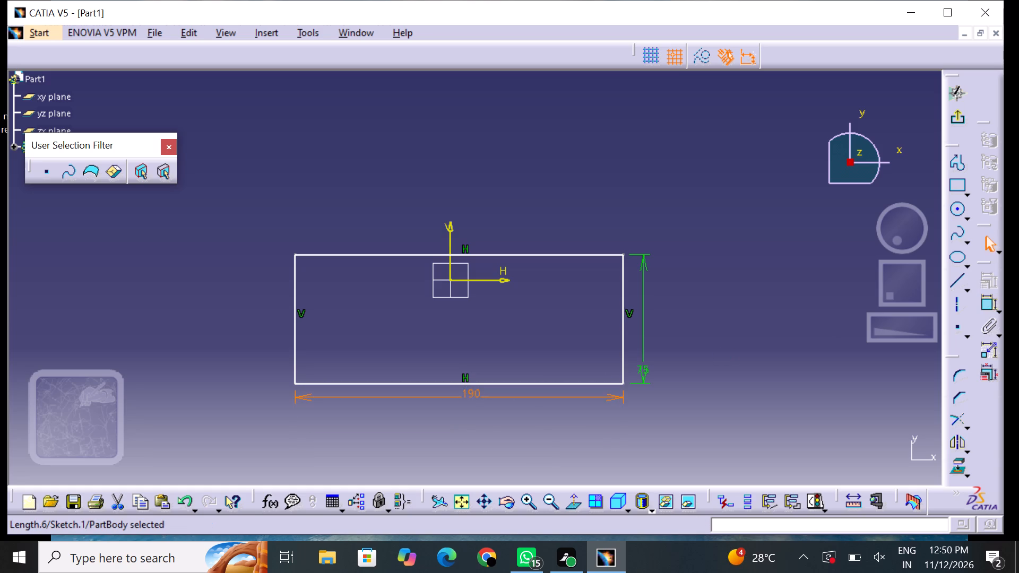
{"action": "double_click", "coordinate": [474, 393]}
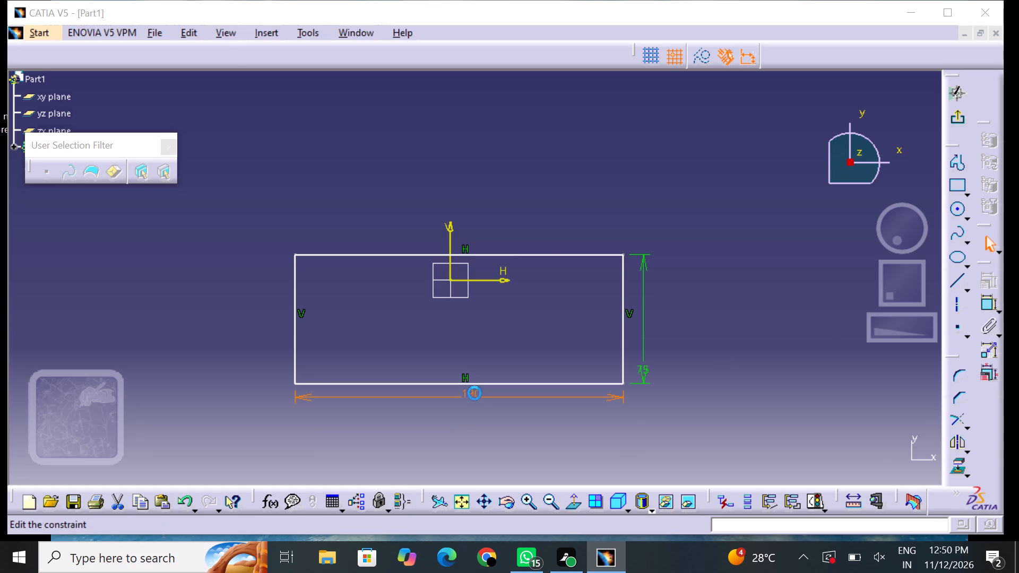
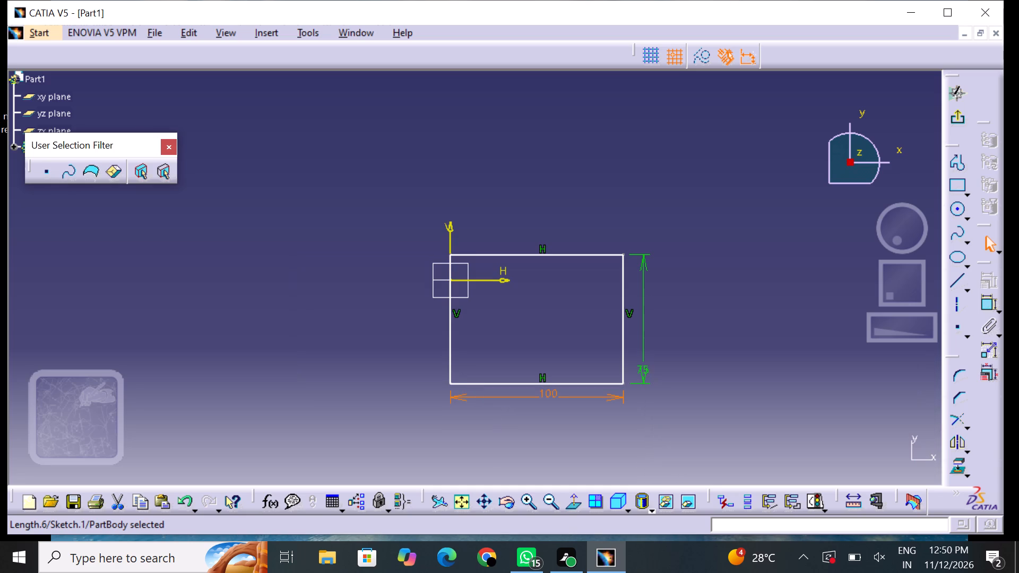
Constrain the rectangle's two vertical sides to be symmetric about the V axis.
{"action": "left_click", "coordinate": [761, 403]}
{"action": "left_click", "coordinate": [985, 303]}
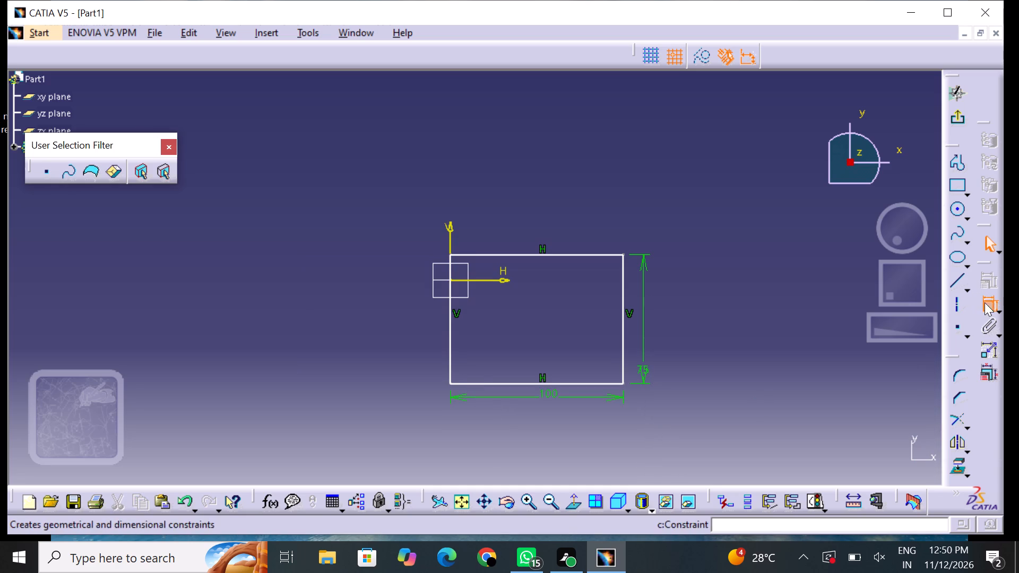
{"action": "left_click", "coordinate": [451, 334]}
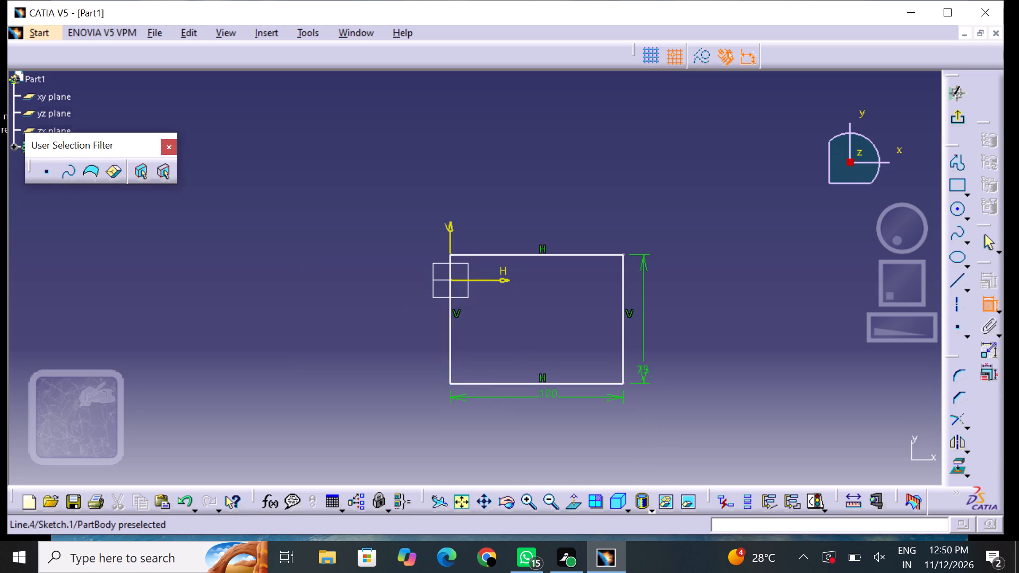
{"action": "left_click_drag", "start_coordinate": [625, 338], "coordinate": [619, 337]}
{"action": "right_click", "coordinate": [548, 319]}
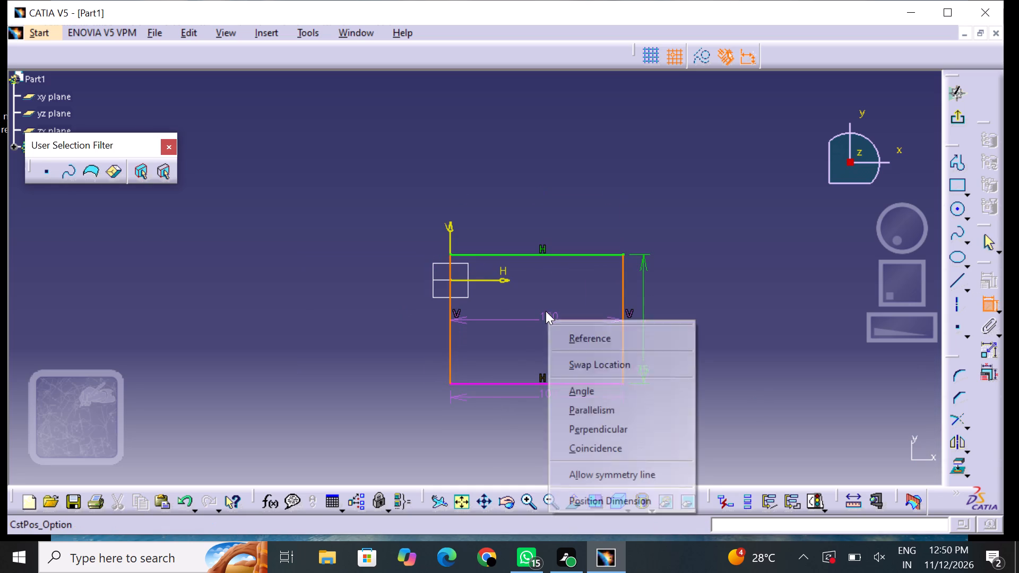
{"action": "left_click", "coordinate": [610, 469]}
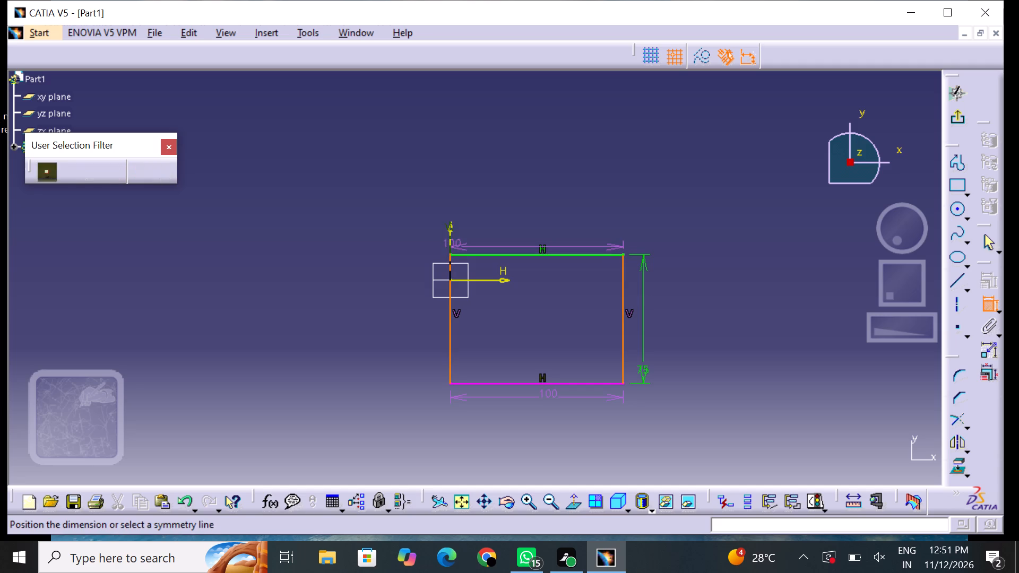
{"action": "left_click", "coordinate": [452, 238]}
{"action": "left_click", "coordinate": [762, 265]}
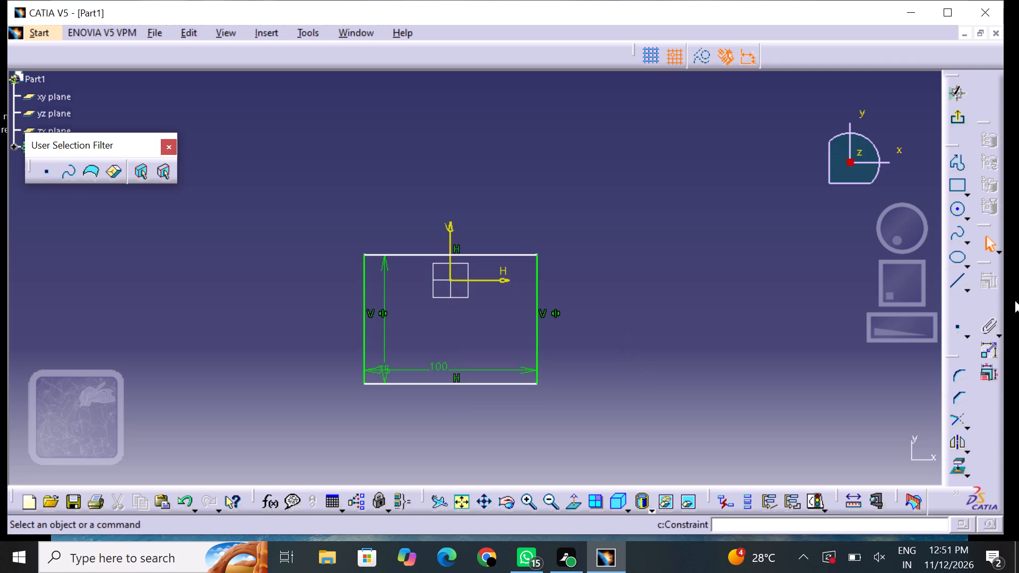
Constrain the rectangle's upper and lower horizontal sides to be symmetric about the H axis.
{"action": "left_click", "coordinate": [988, 307]}
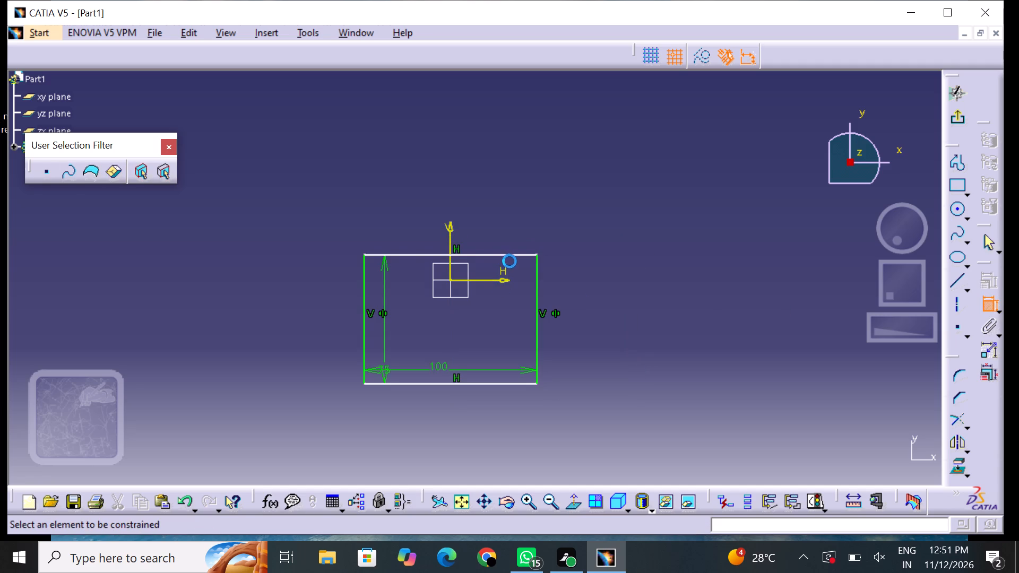
{"action": "left_click", "coordinate": [516, 253]}
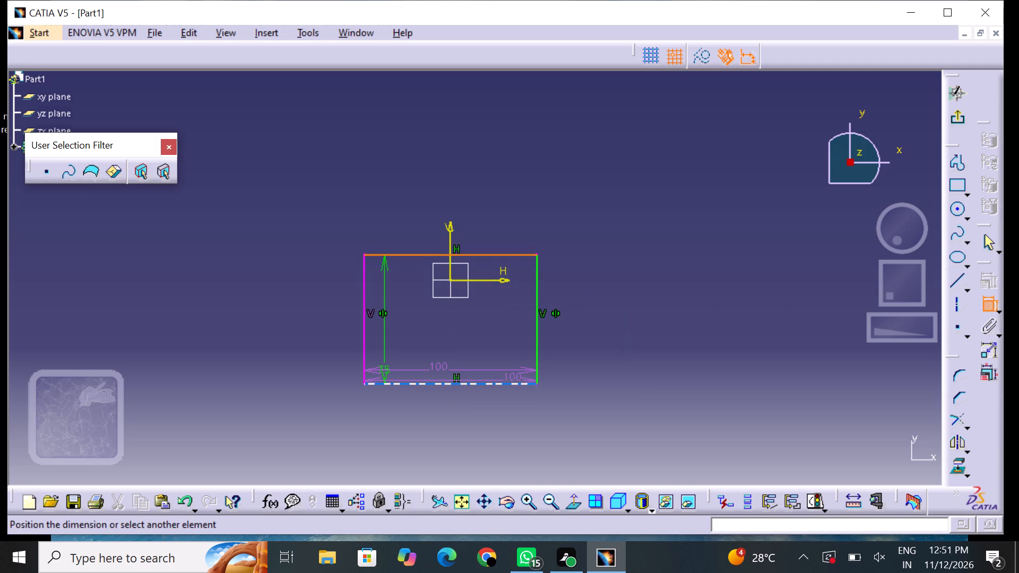
{"action": "left_click", "coordinate": [508, 384]}
{"action": "right_click", "coordinate": [515, 333]}
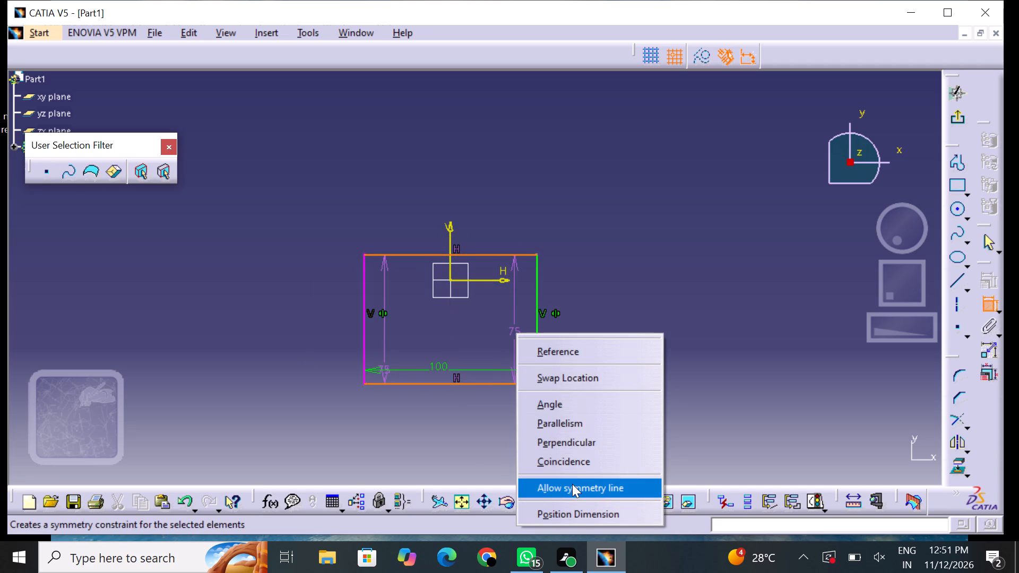
{"action": "left_click", "coordinate": [572, 484]}
{"action": "left_click", "coordinate": [493, 281]}
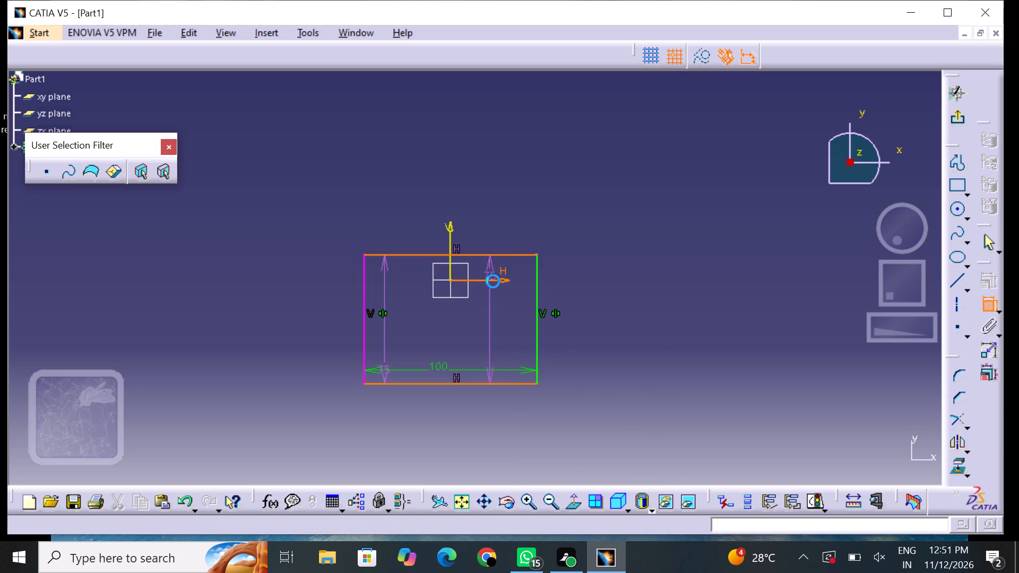
{"action": "left_click", "coordinate": [589, 303]}
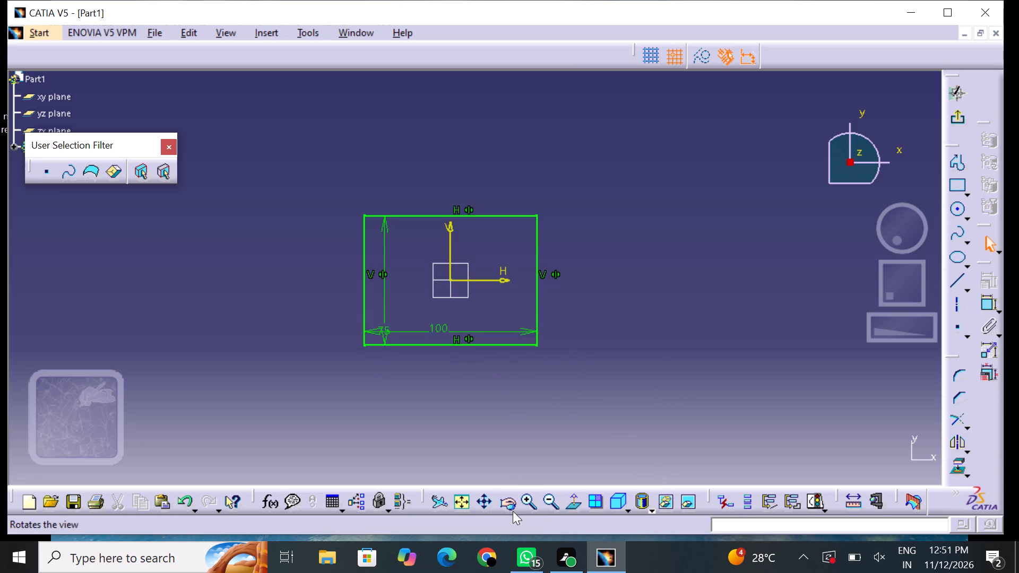
Dock the floating User Selection Filter toolbar in the horizontal toolbar row beside the Sketch tools.
{"action": "double_click", "coordinate": [522, 503]}
{"action": "scroll", "coordinate": [384, 329], "scroll_direction": "up", "scroll_amount": 1}
{"action": "middle_click_drag", "start_coordinate": [386, 328], "coordinate": [479, 320]}
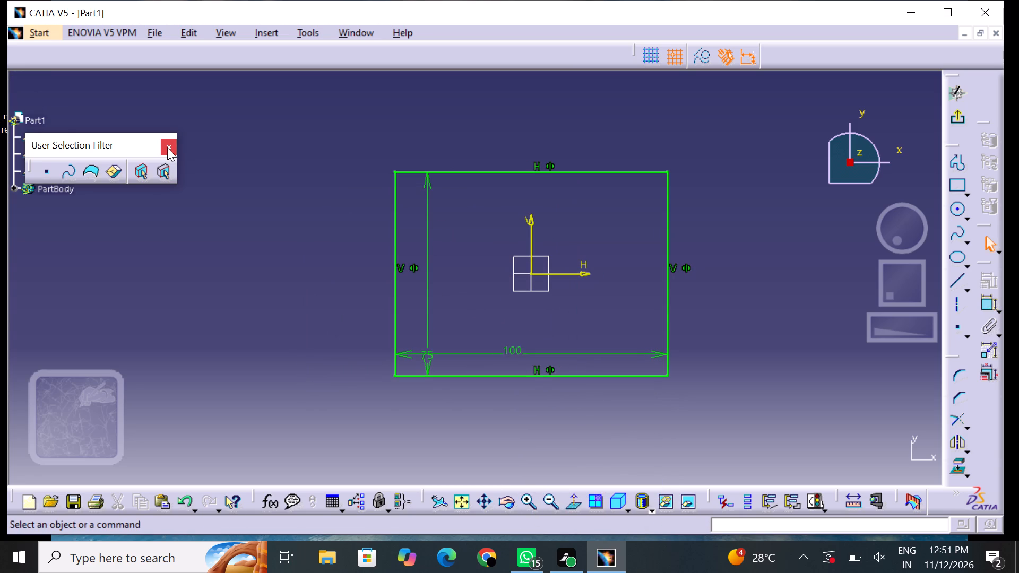
{"action": "left_click_drag", "start_coordinate": [137, 147], "coordinate": [661, 65]}
{"action": "left_click_drag", "start_coordinate": [661, 65], "coordinate": [824, 70]}
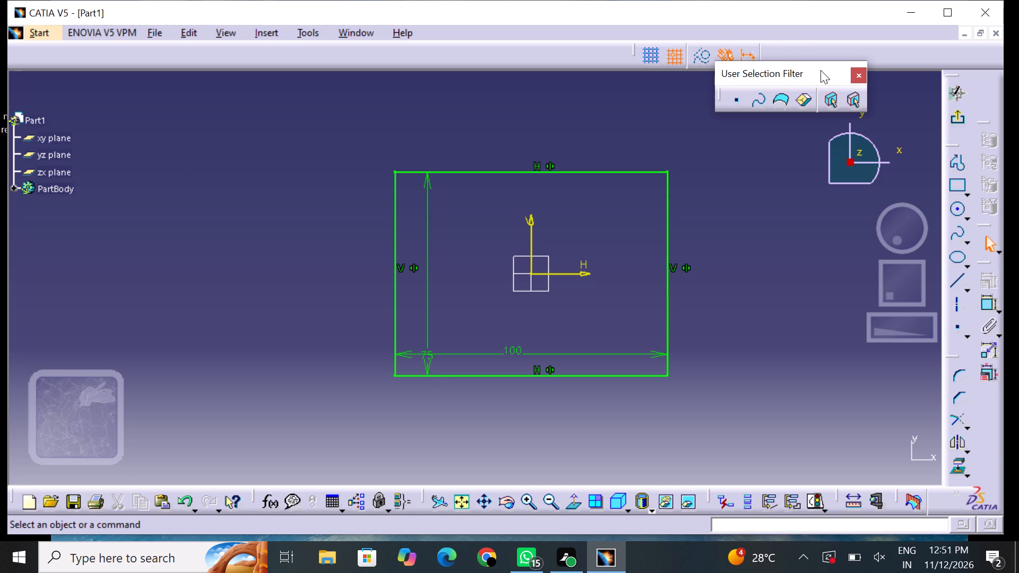
{"action": "left_click_drag", "start_coordinate": [794, 80], "coordinate": [830, 41]}
{"action": "left_click", "coordinate": [830, 41]}
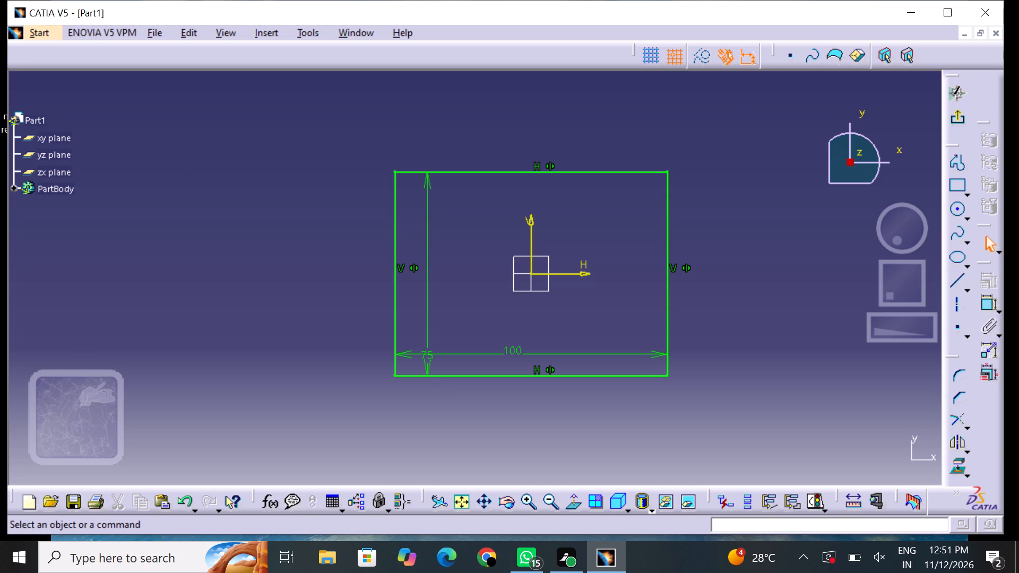
Exit the sketch and extrude the rectangle as a Pad with a length of 38 mm in the positive z direction.
{"action": "left_click", "coordinate": [959, 120]}
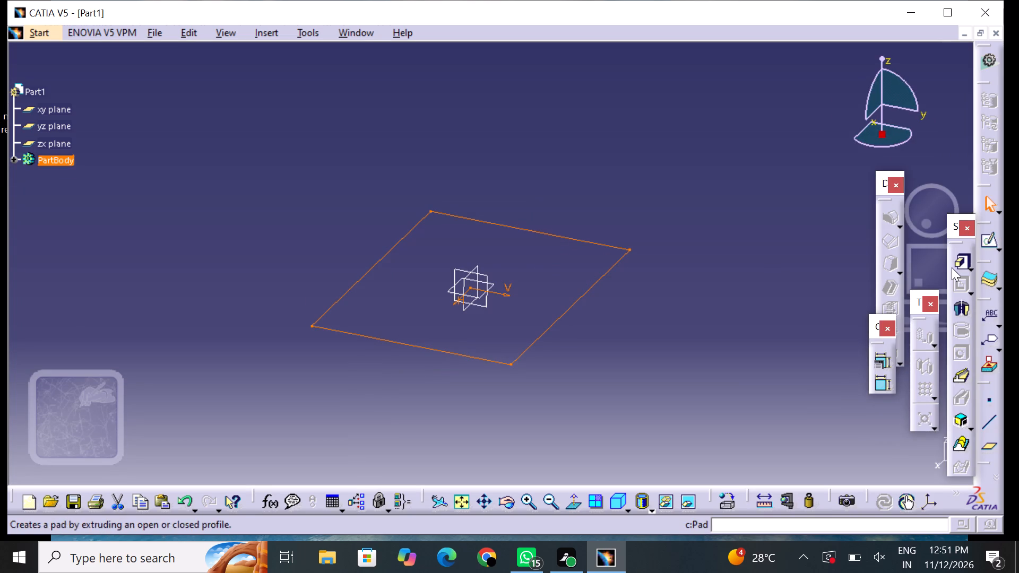
{"action": "left_click", "coordinate": [952, 266]}
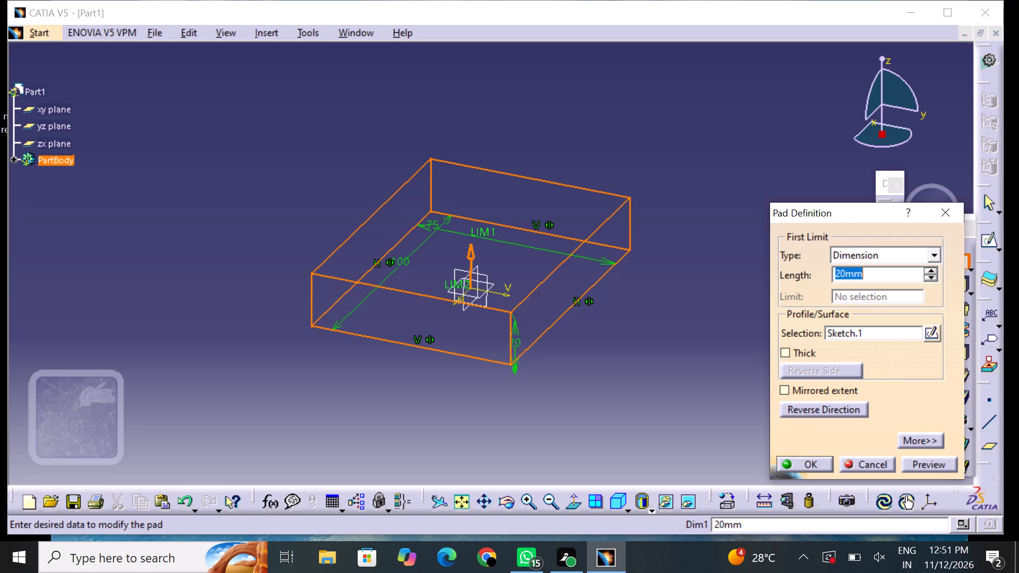
{"action": "key", "text": "BackSpace"}
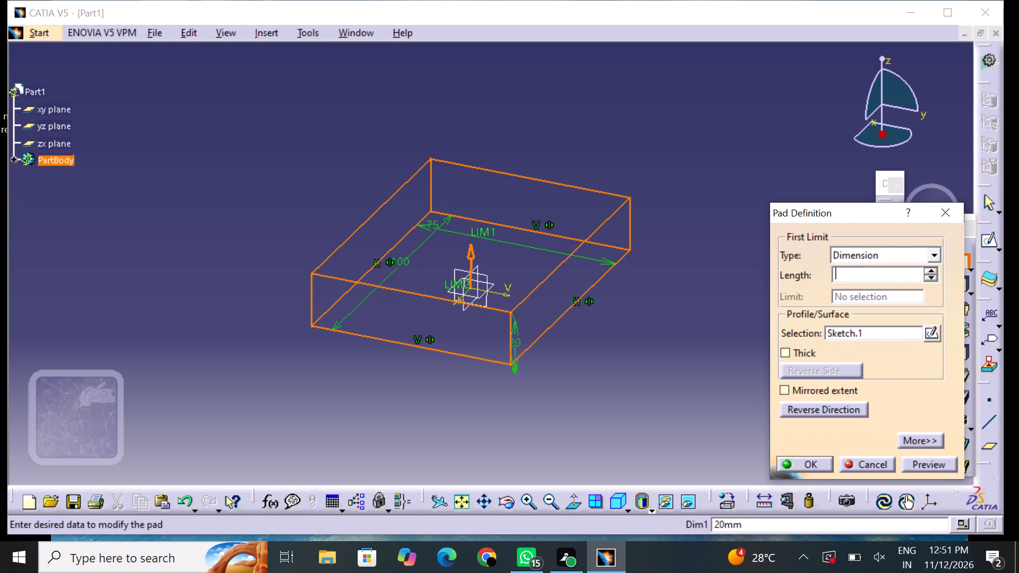
{"action": "type", "text": "38"}
{"action": "left_click", "coordinate": [813, 410]}
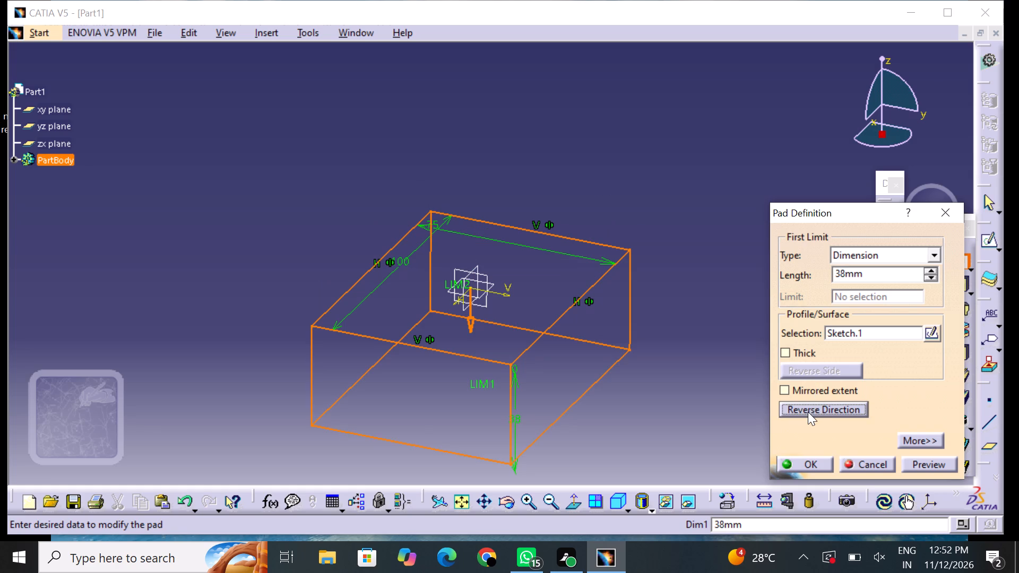
{"action": "left_click", "coordinate": [808, 411]}
{"action": "left_click_drag", "start_coordinate": [823, 458], "coordinate": [823, 464]}
{"action": "left_click", "coordinate": [680, 422]}
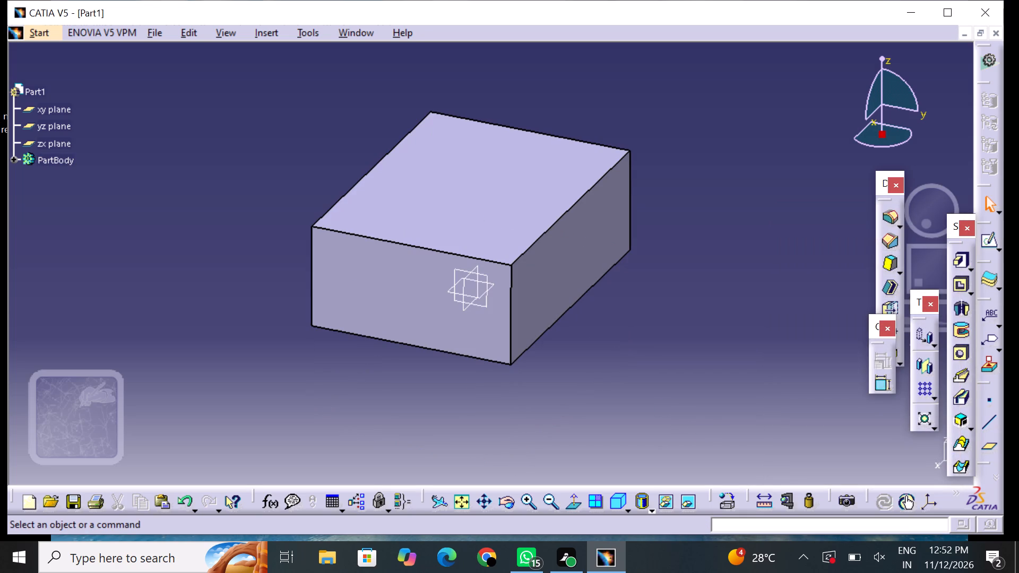
Open a new sketch on the pad's large rectangular face on the positive z side.
{"action": "middle_click_drag", "start_coordinate": [662, 311], "coordinate": [382, 286]}
{"action": "right_click_drag", "start_coordinate": [662, 312], "coordinate": [382, 286]}
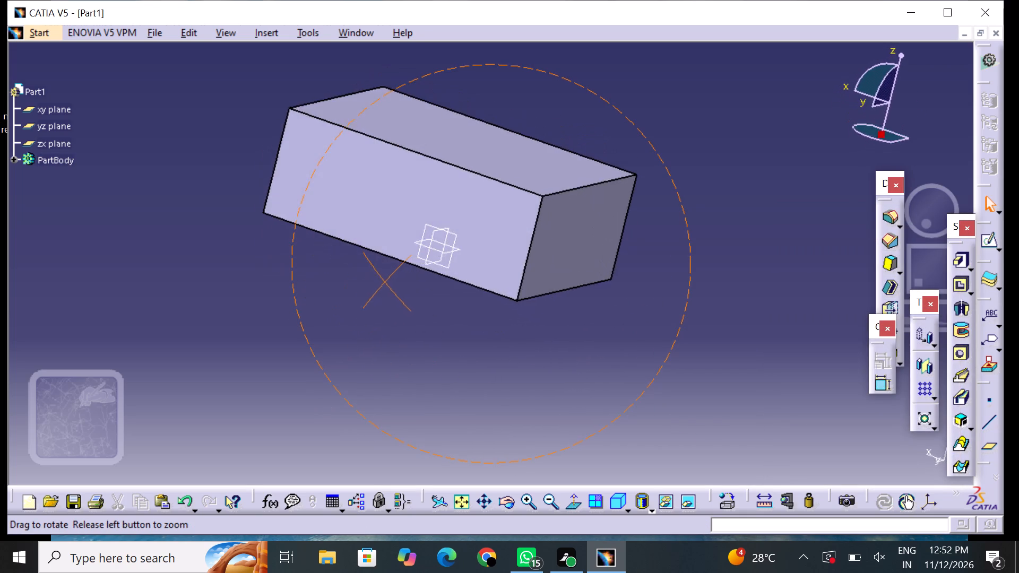
{"action": "right_click_drag", "start_coordinate": [382, 286], "coordinate": [396, 331]}
{"action": "middle_click_drag", "start_coordinate": [382, 286], "coordinate": [397, 332]}
{"action": "middle_click_drag", "start_coordinate": [351, 329], "coordinate": [360, 383]}
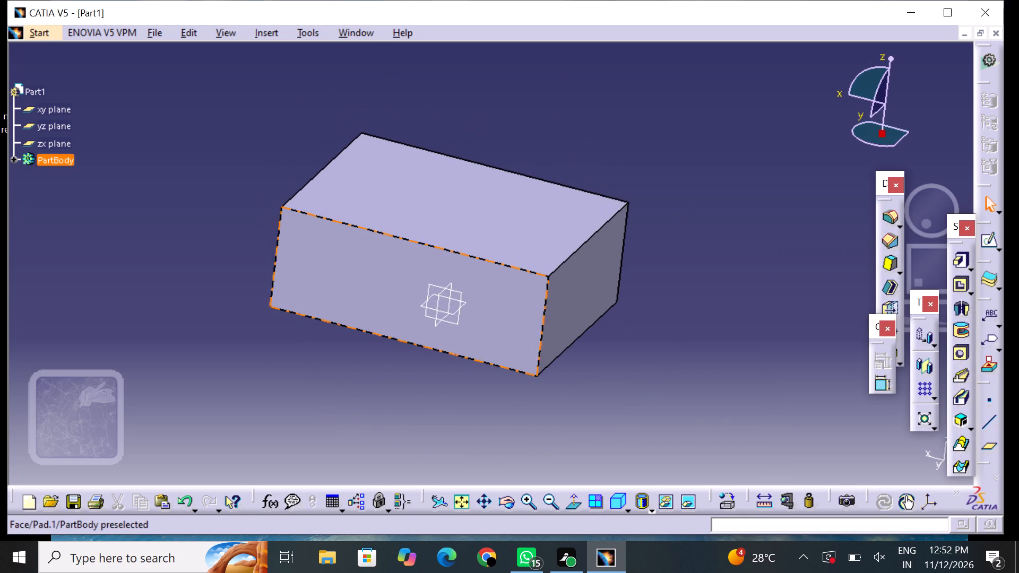
{"action": "middle_click_drag", "start_coordinate": [417, 138], "coordinate": [434, 453]}
{"action": "right_click_drag", "start_coordinate": [416, 141], "coordinate": [358, 433]}
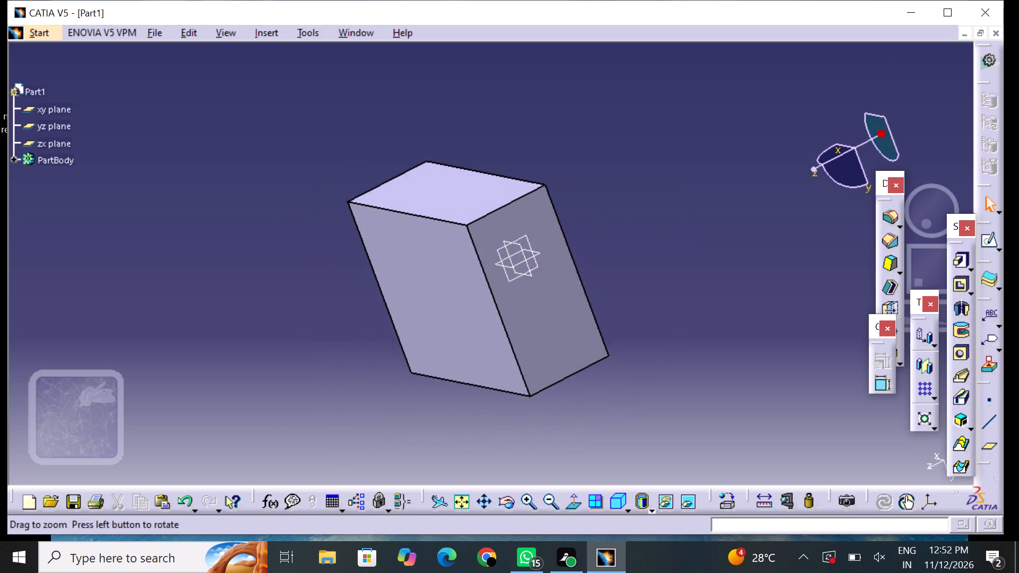
{"action": "middle_click_drag", "start_coordinate": [434, 453], "coordinate": [472, 455]}
{"action": "middle_click_drag", "start_coordinate": [350, 240], "coordinate": [487, 230]}
{"action": "right_click_drag", "start_coordinate": [350, 239], "coordinate": [487, 230]}
{"action": "middle_click_drag", "start_coordinate": [420, 349], "coordinate": [419, 334]}
{"action": "right_click_drag", "start_coordinate": [419, 349], "coordinate": [418, 334]}
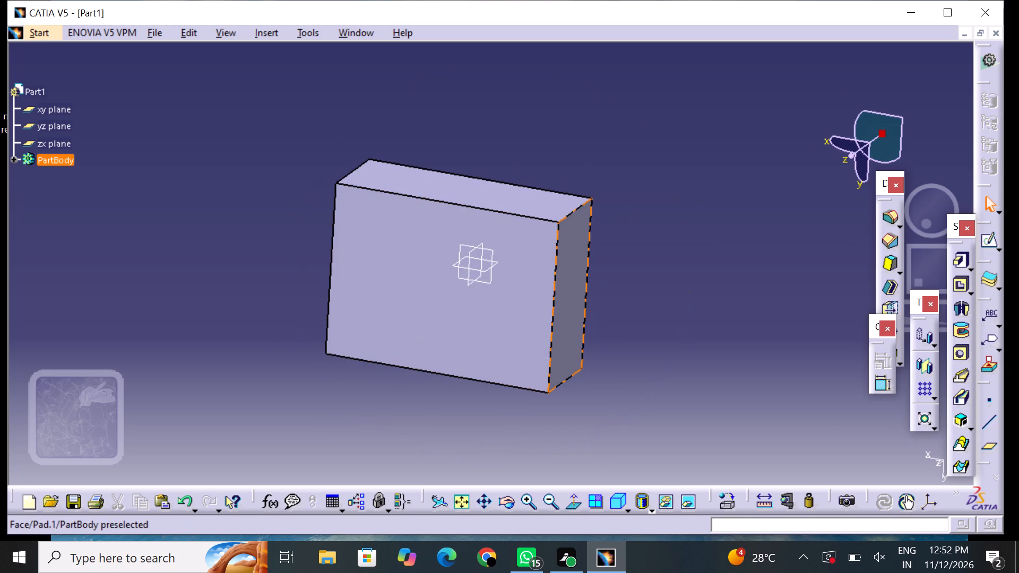
{"action": "middle_click_drag", "start_coordinate": [225, 320], "coordinate": [241, 338]}
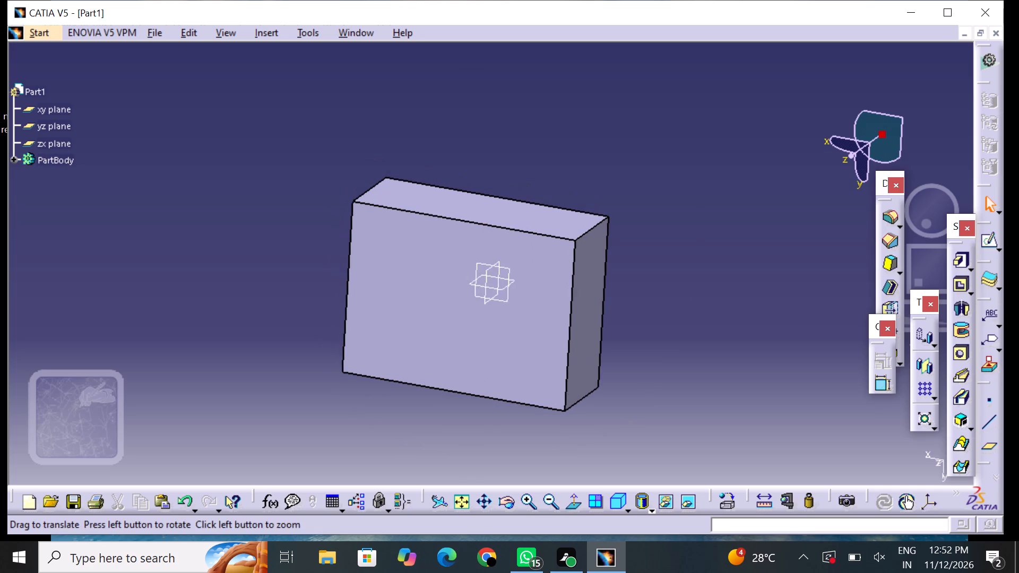
{"action": "middle_click_drag", "start_coordinate": [241, 338], "coordinate": [284, 306]}
{"action": "right_click_drag", "start_coordinate": [241, 338], "coordinate": [282, 307]}
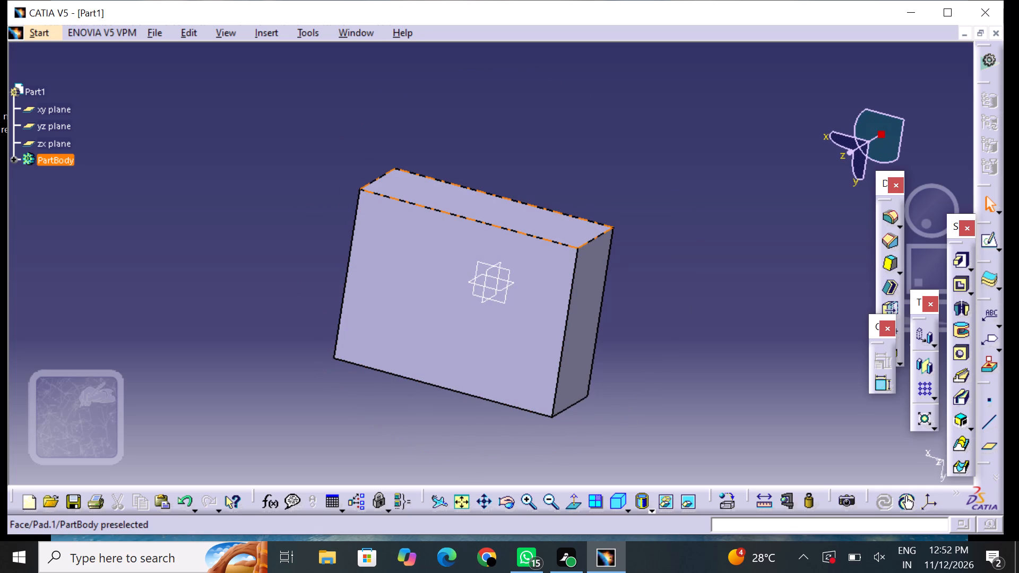
{"action": "left_click", "coordinate": [514, 334]}
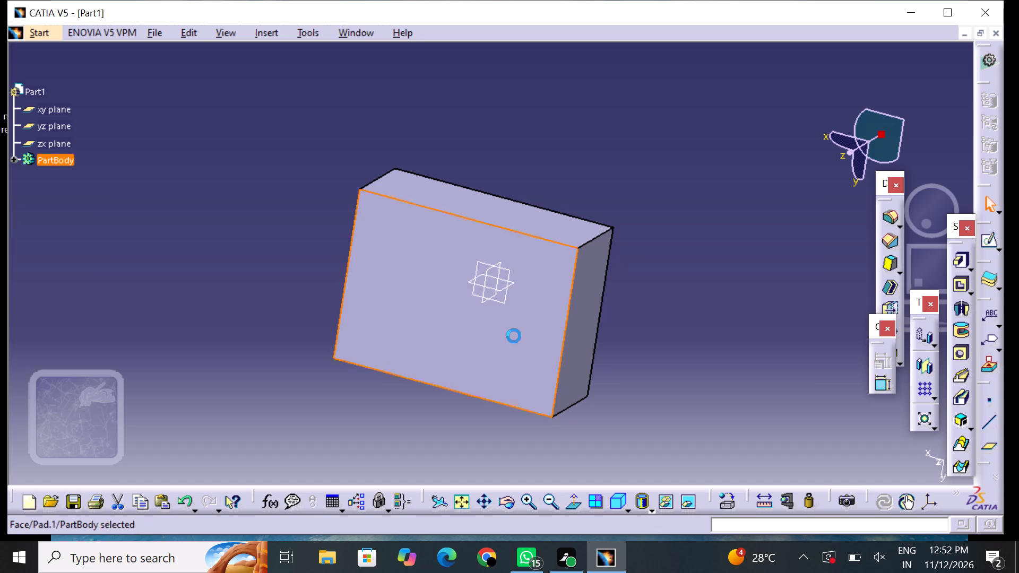
{"action": "left_click", "coordinate": [988, 245]}
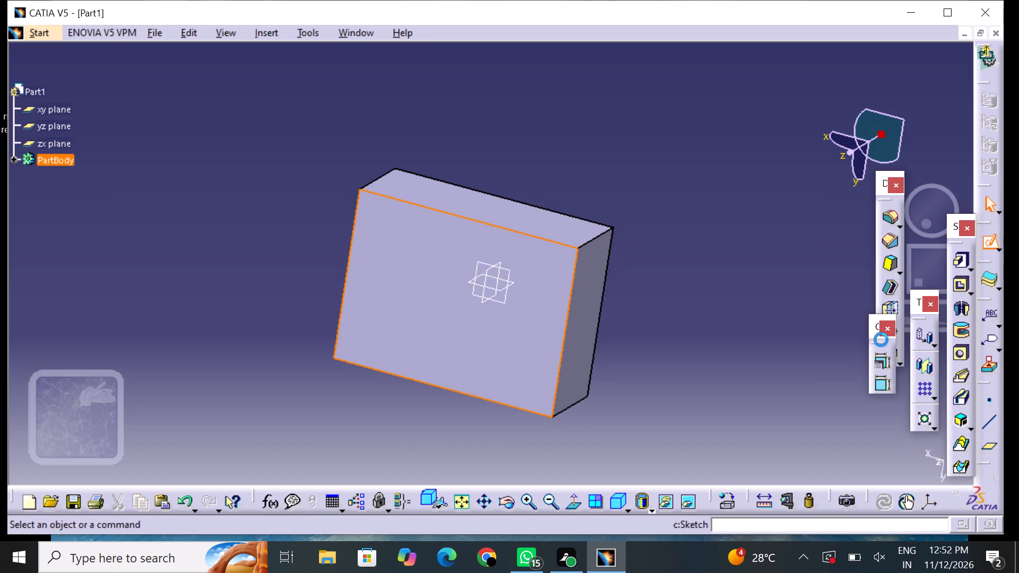
{"action": "middle_click_drag", "start_coordinate": [555, 377], "coordinate": [565, 396]}
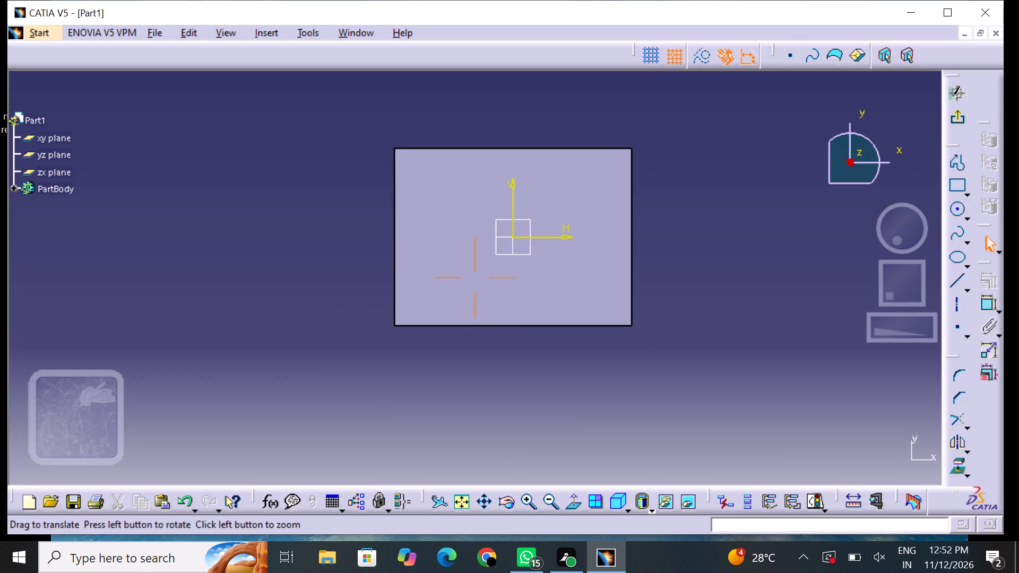
{"action": "middle_click_drag", "start_coordinate": [565, 396], "coordinate": [552, 414]}
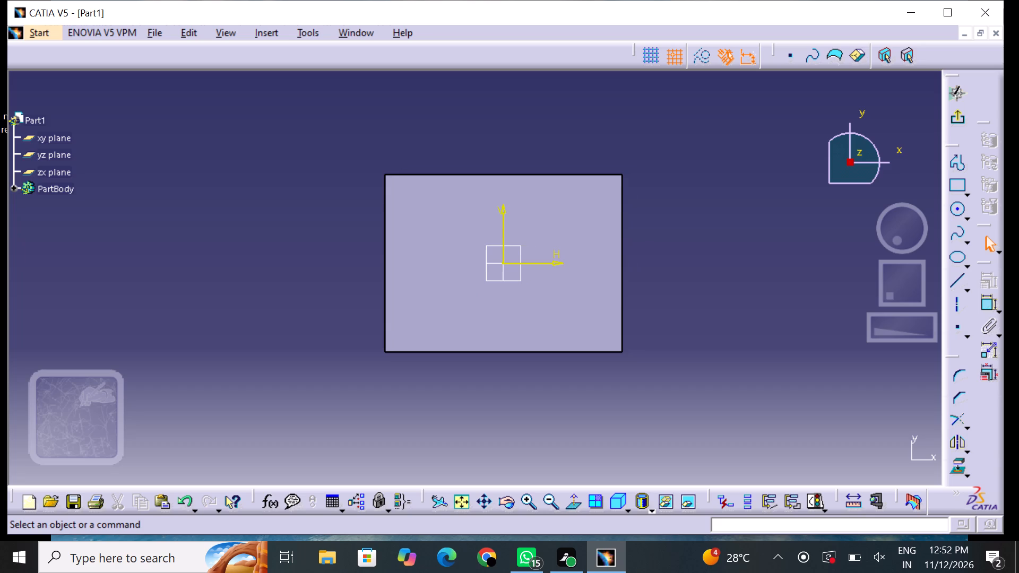
Project the pad face's horizontal edge on the positive V side onto the sketch plane.
{"action": "left_click", "coordinate": [954, 168]}
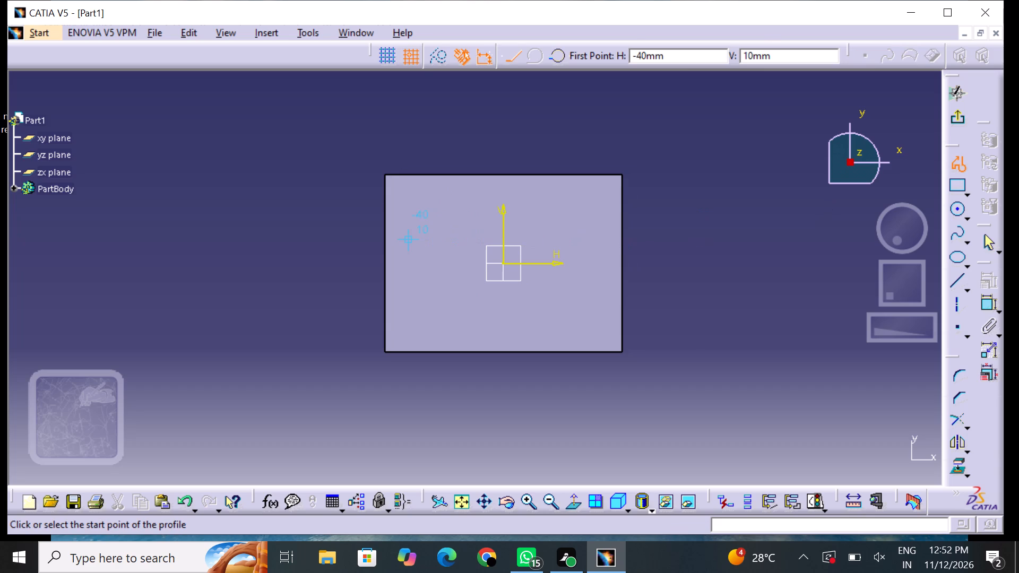
{"action": "left_click", "coordinate": [951, 168]}
{"action": "left_click", "coordinate": [957, 461]}
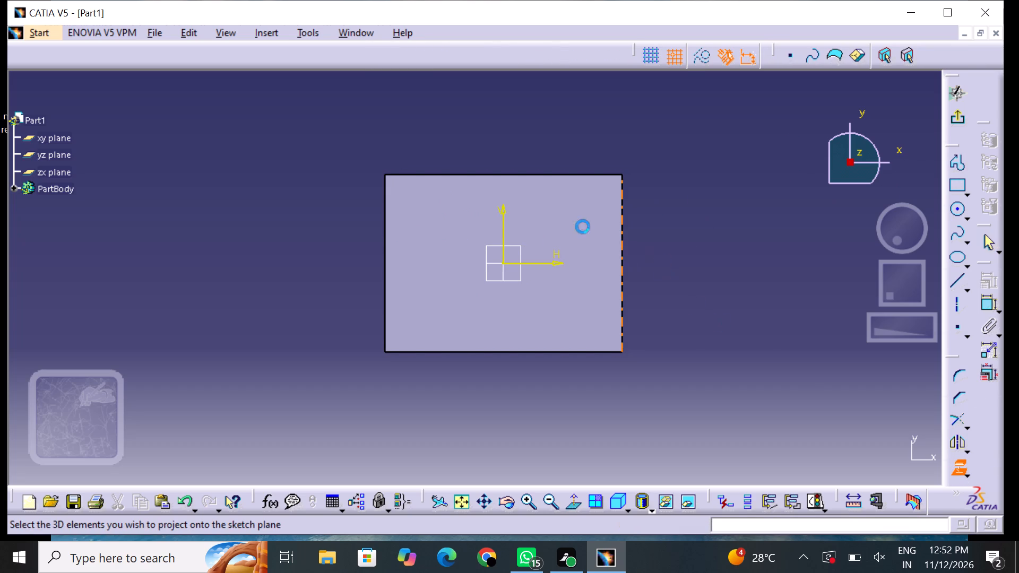
{"action": "left_click", "coordinate": [545, 173]}
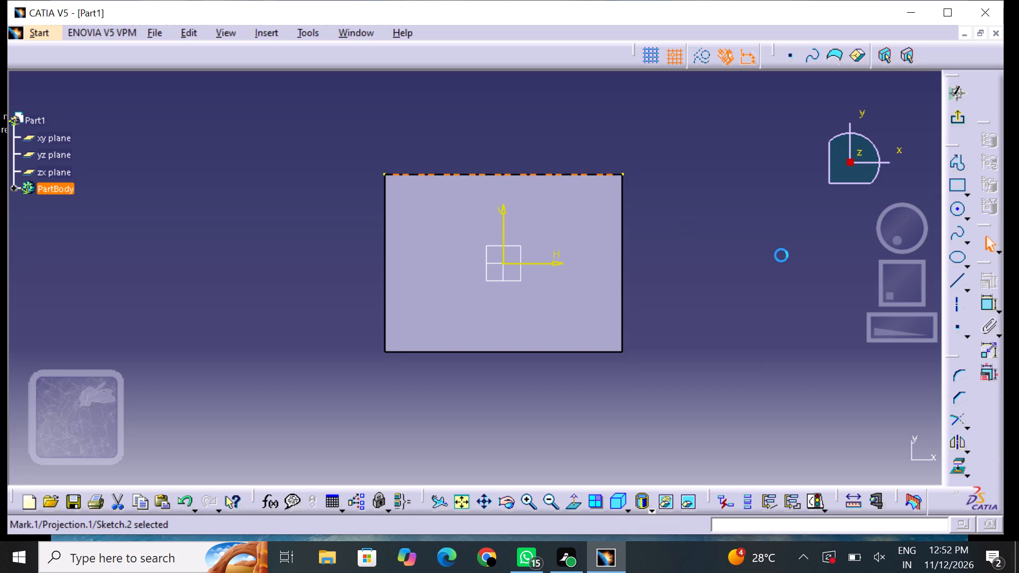
{"action": "left_click", "coordinate": [781, 255]}
Sketch an open U-shaped profile about 50 mm wide and 40 mm deep, with its open end at the projected edge.
{"action": "left_click", "coordinate": [954, 171]}
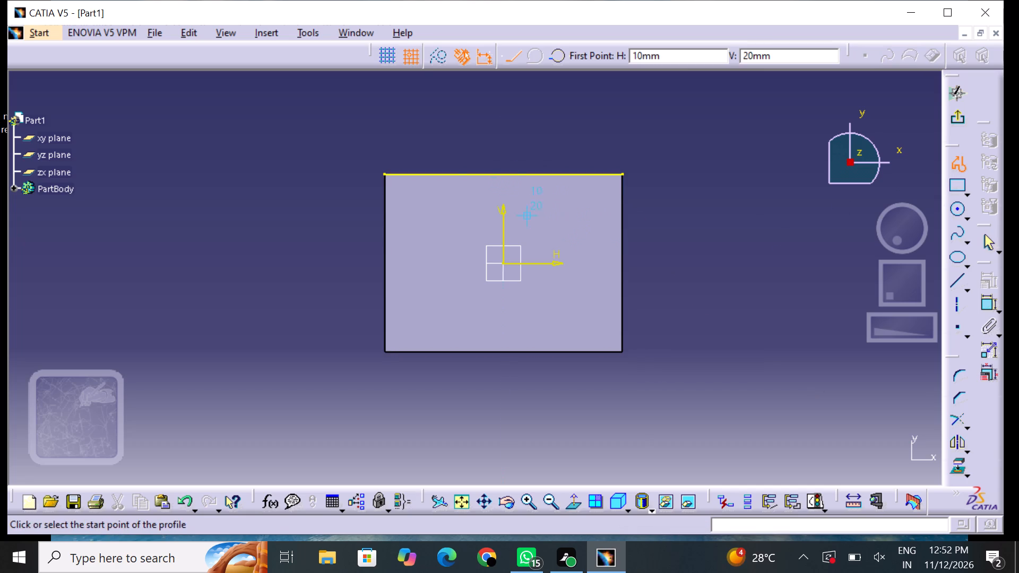
{"action": "left_click", "coordinate": [454, 180]}
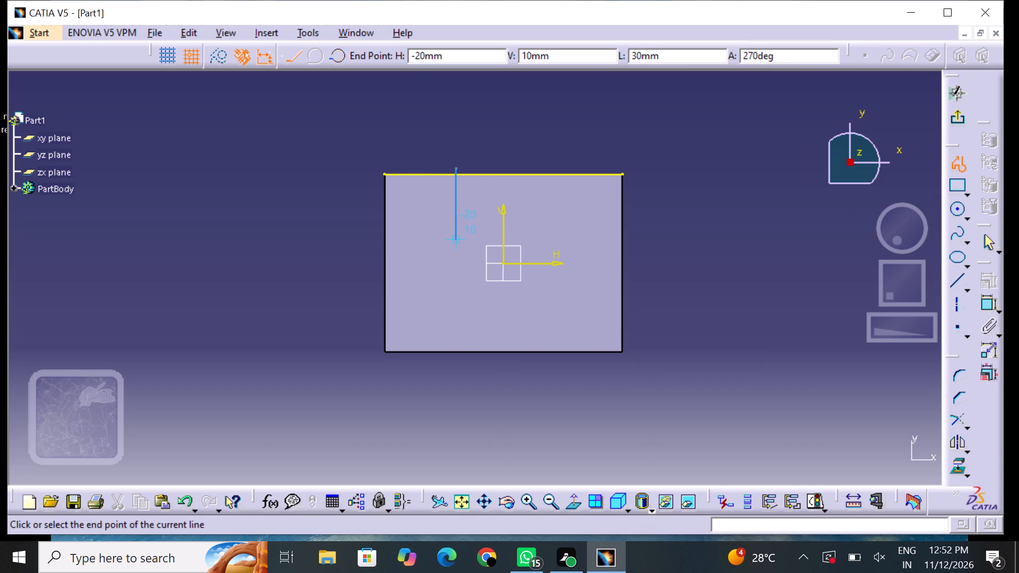
{"action": "left_click", "coordinate": [453, 257]}
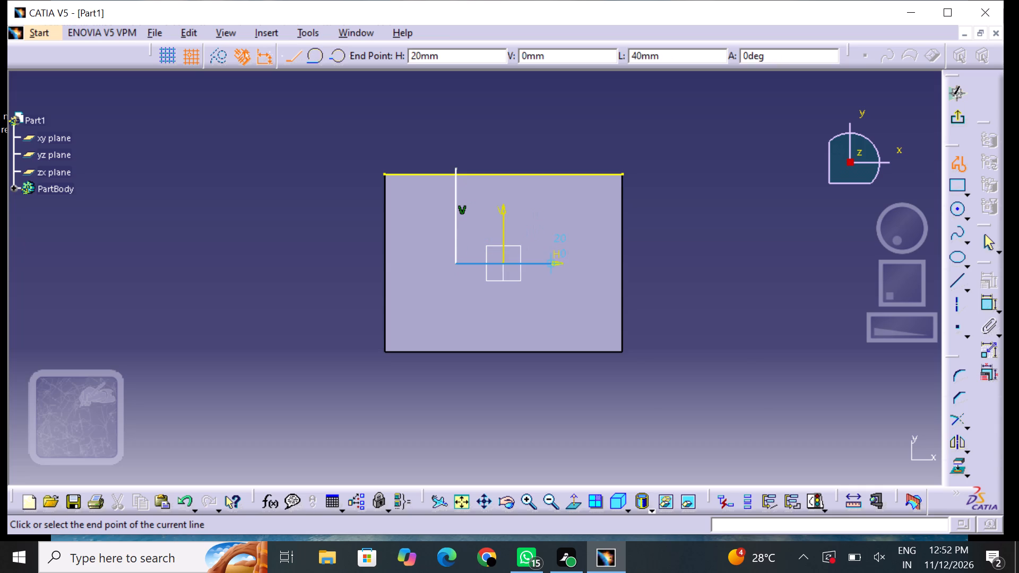
{"action": "left_click", "coordinate": [570, 265]}
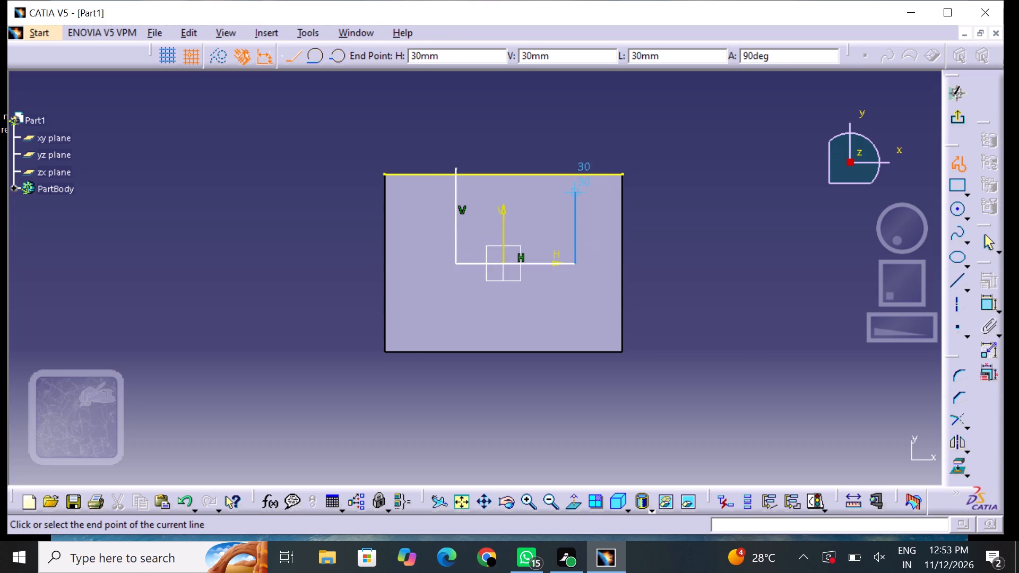
{"action": "left_click", "coordinate": [571, 177]}
{"action": "key", "text": "Escape"}
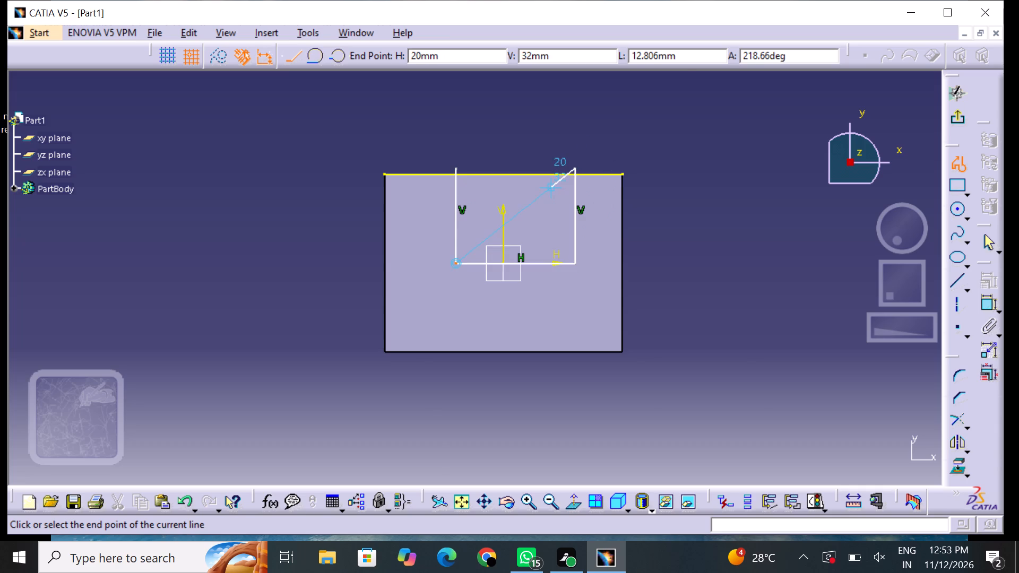
{"action": "key", "text": "Escape"}
{"action": "key", "text": "Escape"}
{"action": "left_click", "coordinate": [696, 212]}
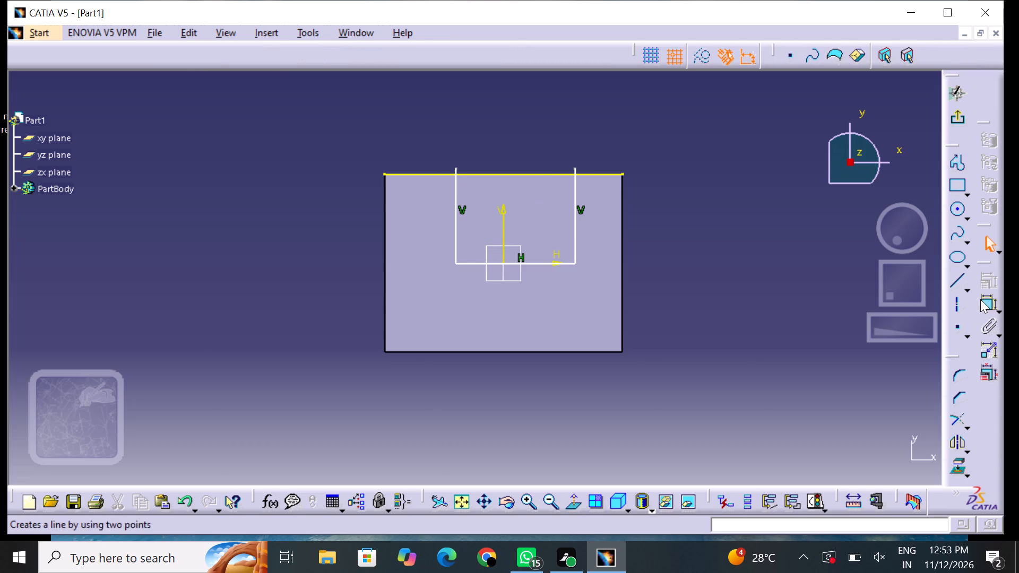
Constrain the open endpoint of the profile's negative-H vertical line coincident with the projected edge.
{"action": "left_click", "coordinate": [986, 297]}
{"action": "left_click", "coordinate": [455, 166]}
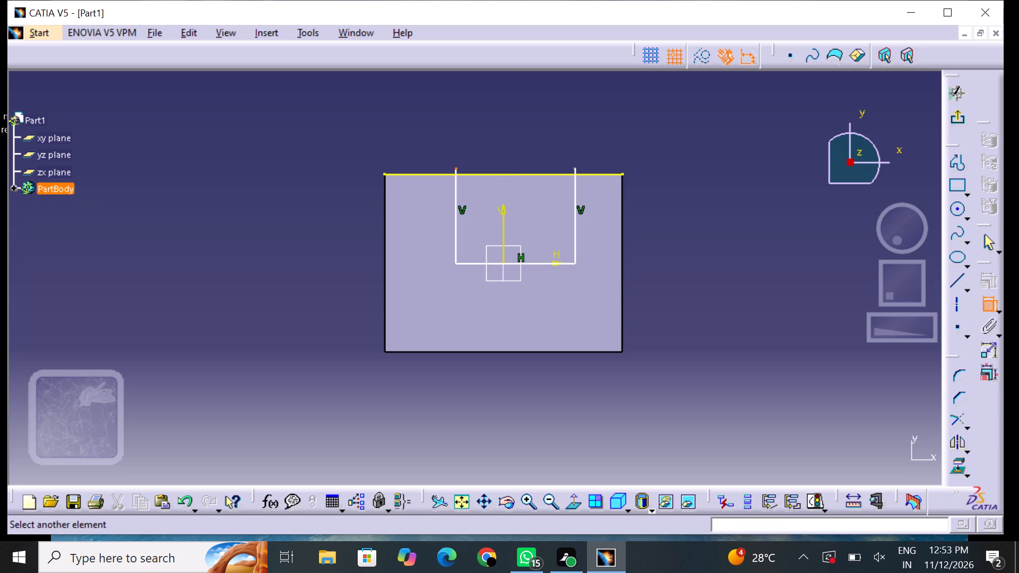
{"action": "left_click", "coordinate": [450, 176]}
{"action": "right_click", "coordinate": [450, 174]}
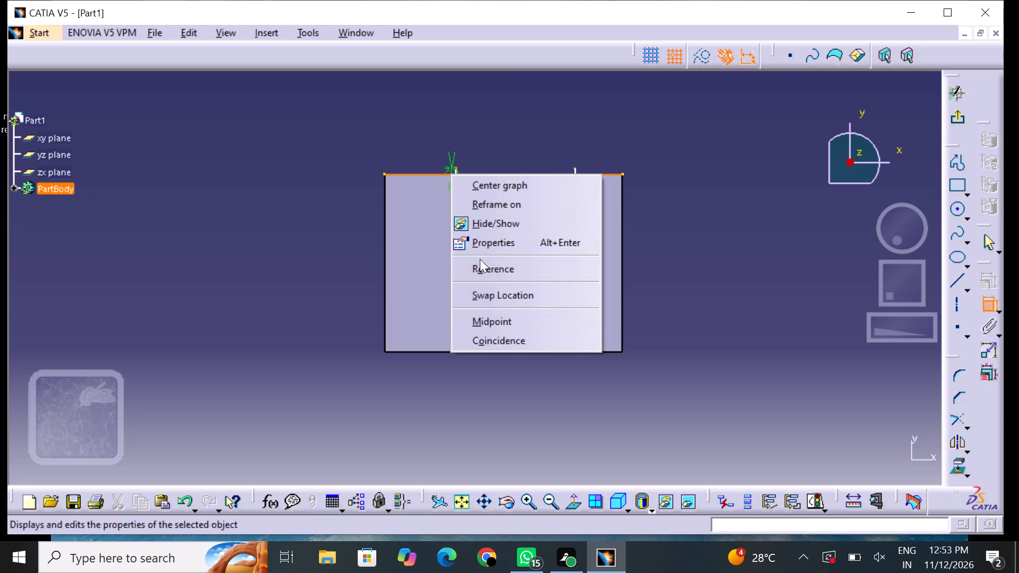
{"action": "left_click_drag", "start_coordinate": [519, 340], "coordinate": [526, 345]}
{"action": "left_click", "coordinate": [688, 292]}
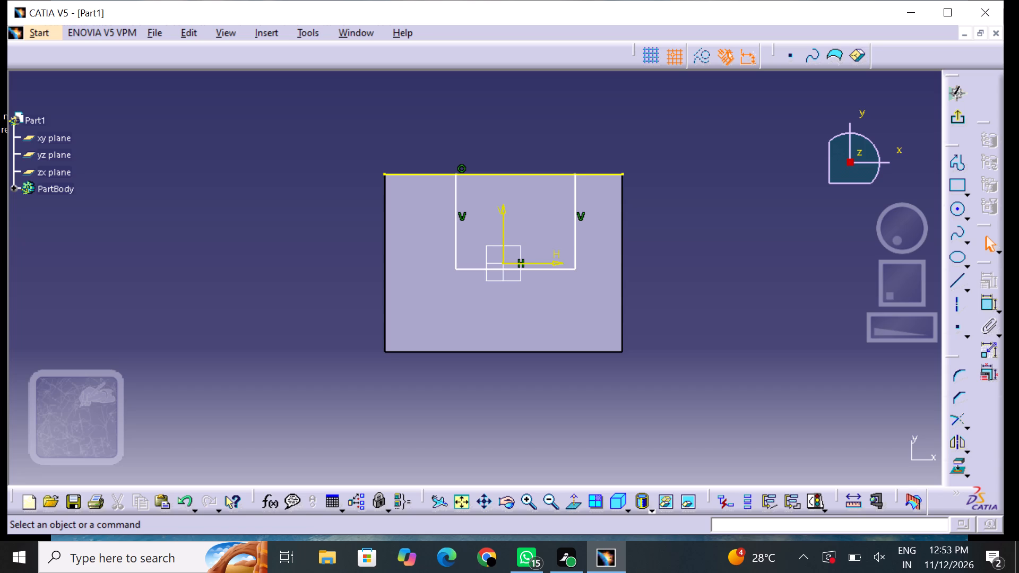
Constrain the profile's positive-H vertical line at a 25 mm offset from the pad's nearest vertical edge.
{"action": "left_click_drag", "start_coordinate": [991, 302], "coordinate": [962, 301]}
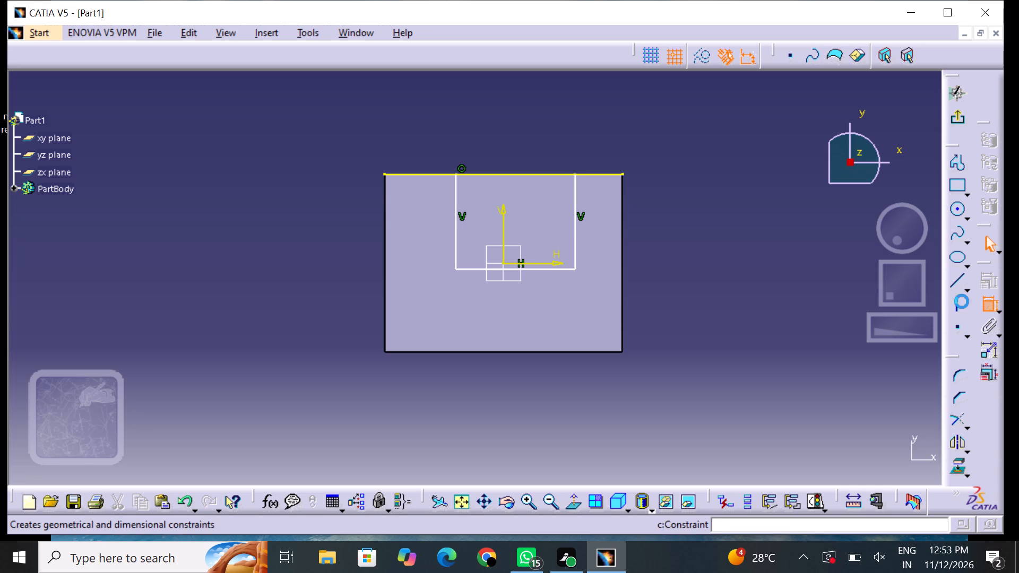
{"action": "left_click_drag", "start_coordinate": [962, 301], "coordinate": [986, 302]}
{"action": "left_click_drag", "start_coordinate": [575, 197], "coordinate": [581, 197]}
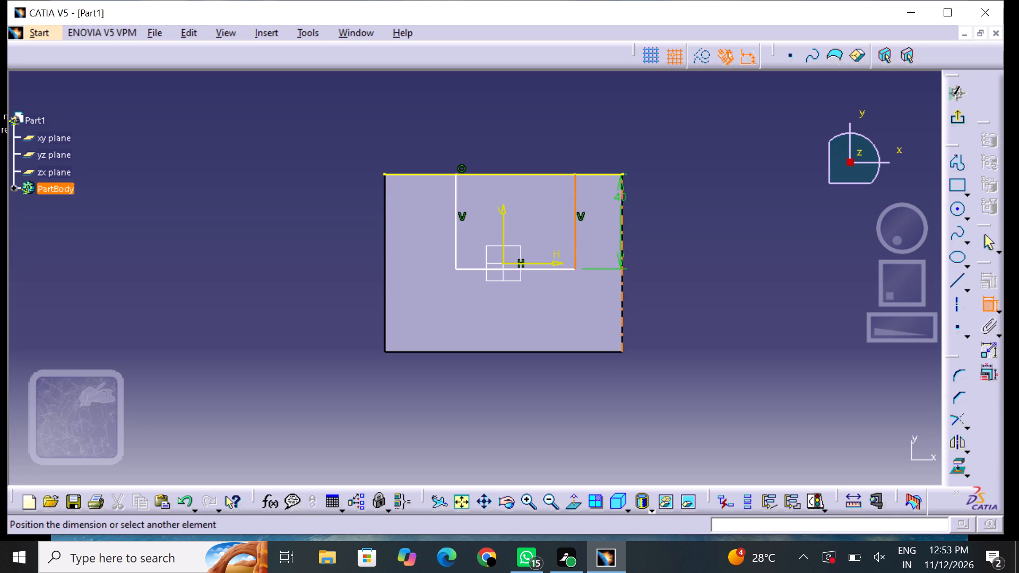
{"action": "left_click", "coordinate": [619, 201]}
{"action": "left_click", "coordinate": [594, 138]}
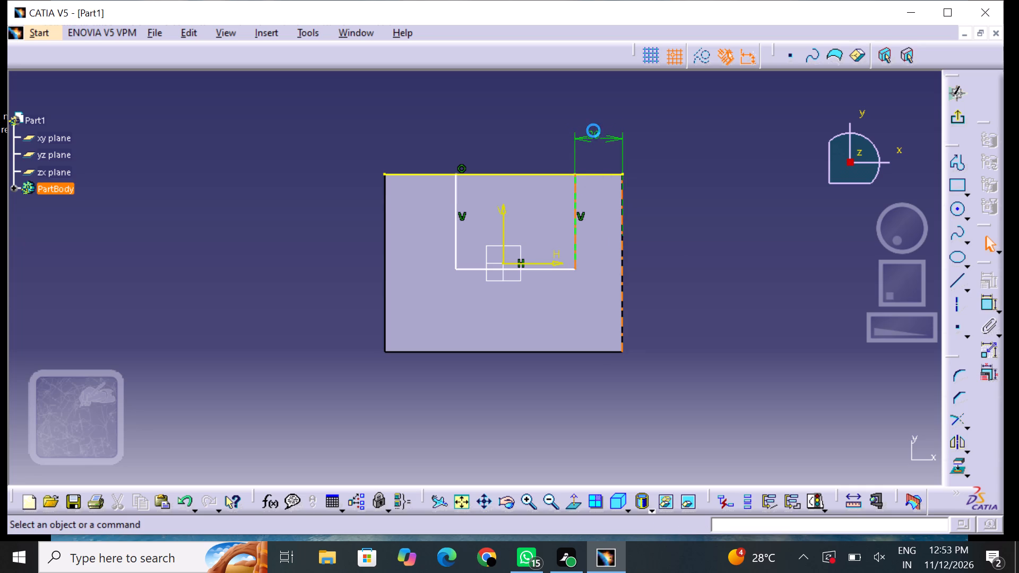
{"action": "double_click", "coordinate": [598, 135]}
{"action": "key", "text": "BackSpace"}
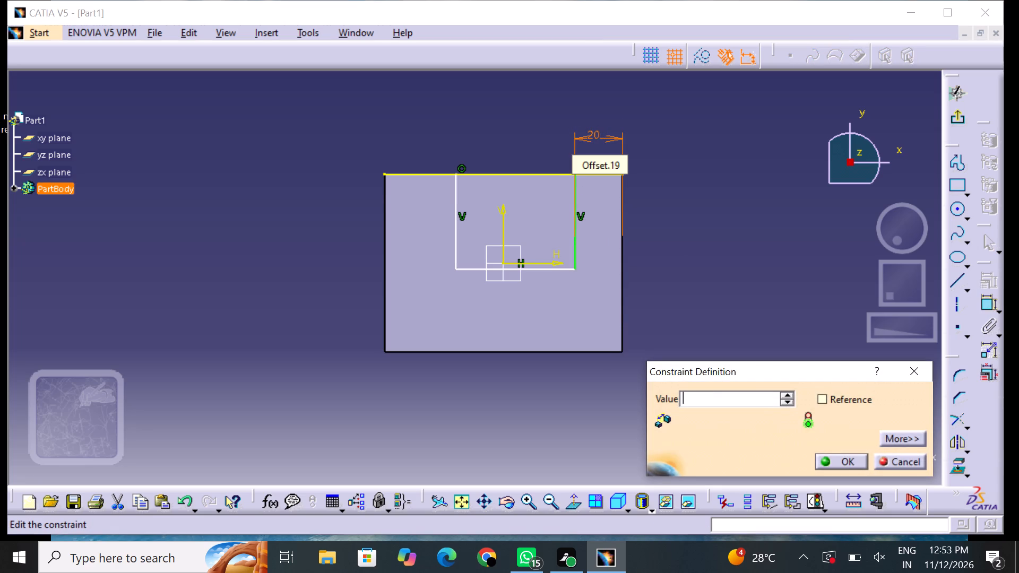
{"action": "type", "text": "25"}
{"action": "key", "text": "Return"}
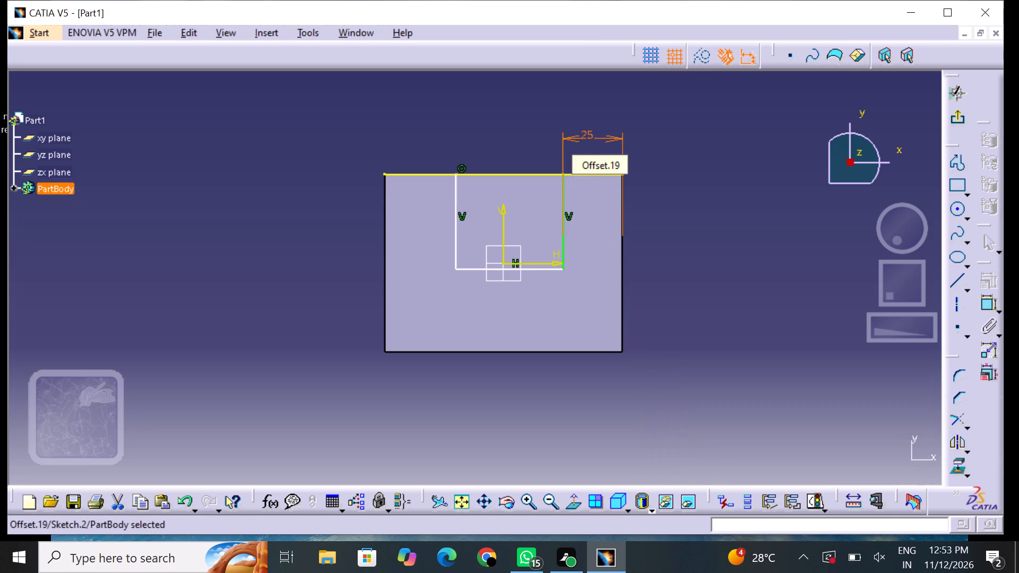
{"action": "left_click", "coordinate": [656, 191]}
Constrain the profile's negative-H vertical line at a 25 mm offset from the pad's nearest vertical edge.
{"action": "left_click", "coordinate": [990, 300]}
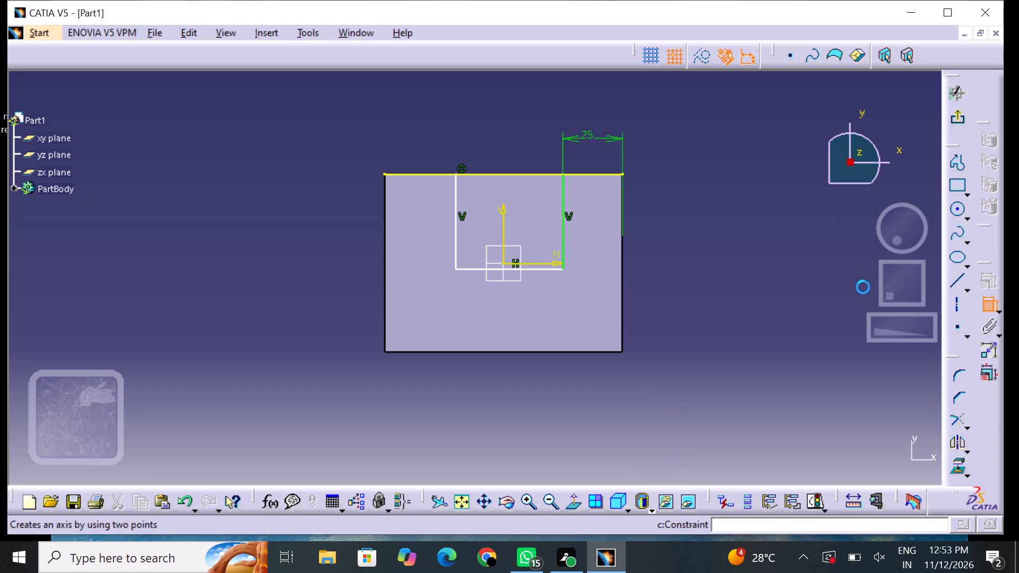
{"action": "left_click", "coordinate": [381, 217]}
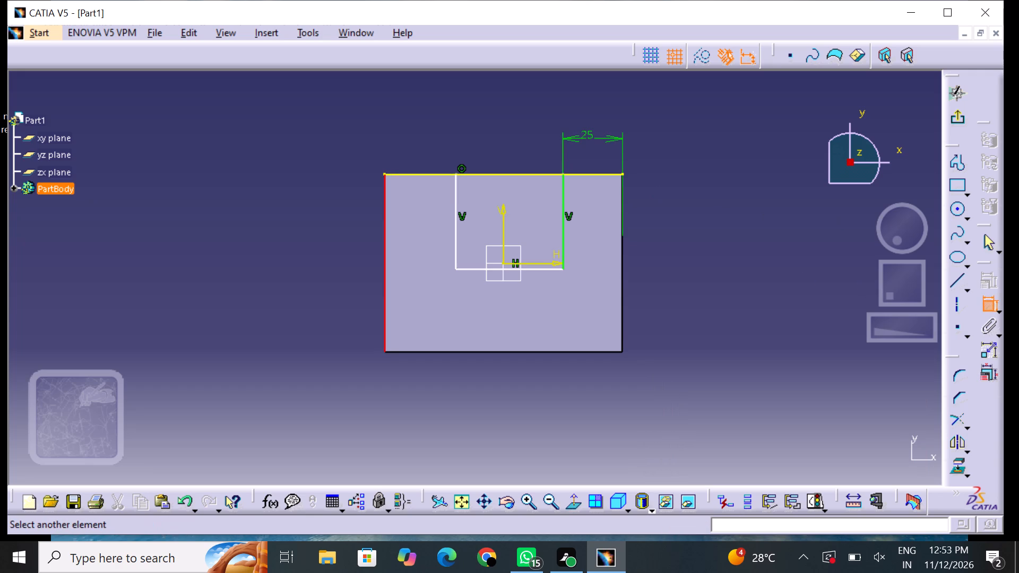
{"action": "left_click", "coordinate": [454, 221]}
{"action": "left_click_drag", "start_coordinate": [413, 134], "coordinate": [419, 134]}
{"action": "double_click", "coordinate": [418, 140]}
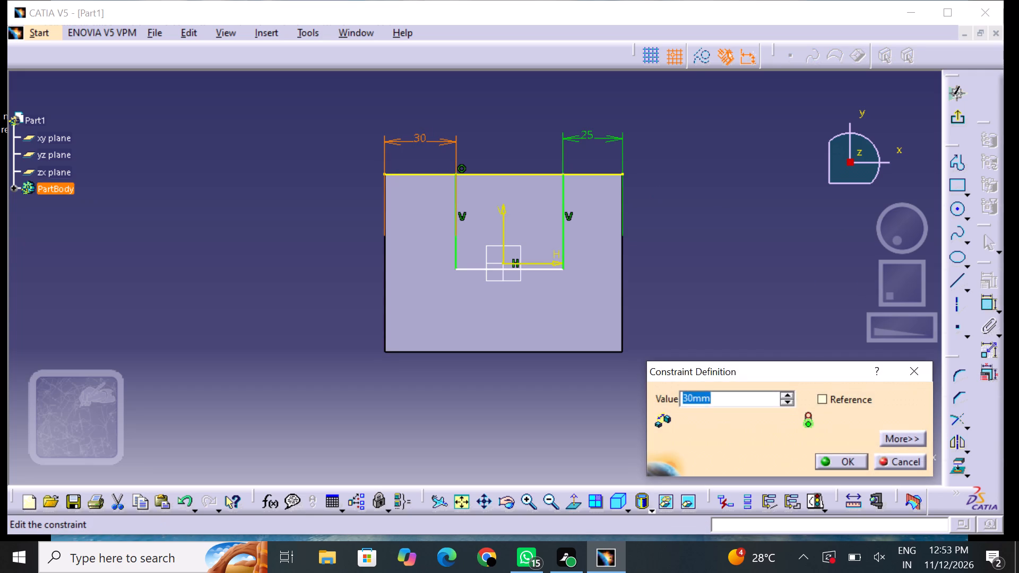
{"action": "key", "text": "BackSpace"}
{"action": "type", "text": "25"}
{"action": "key", "text": "Return"}
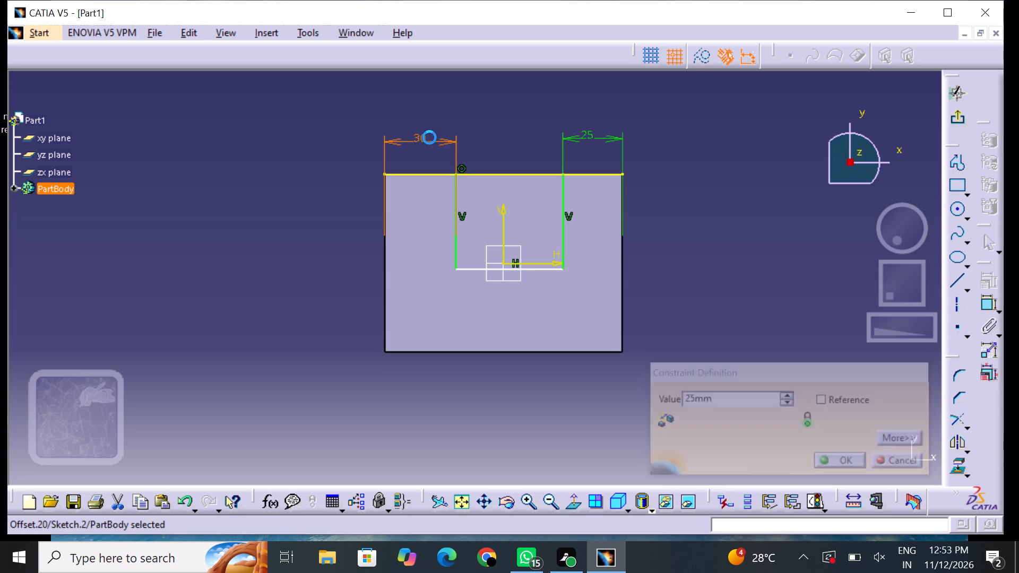
{"action": "left_click", "coordinate": [258, 234]}
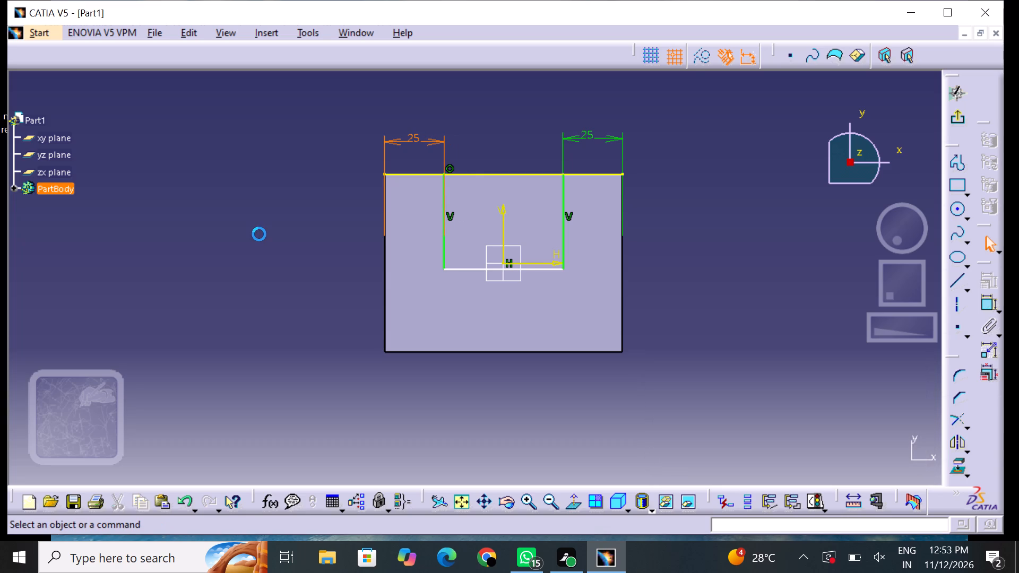
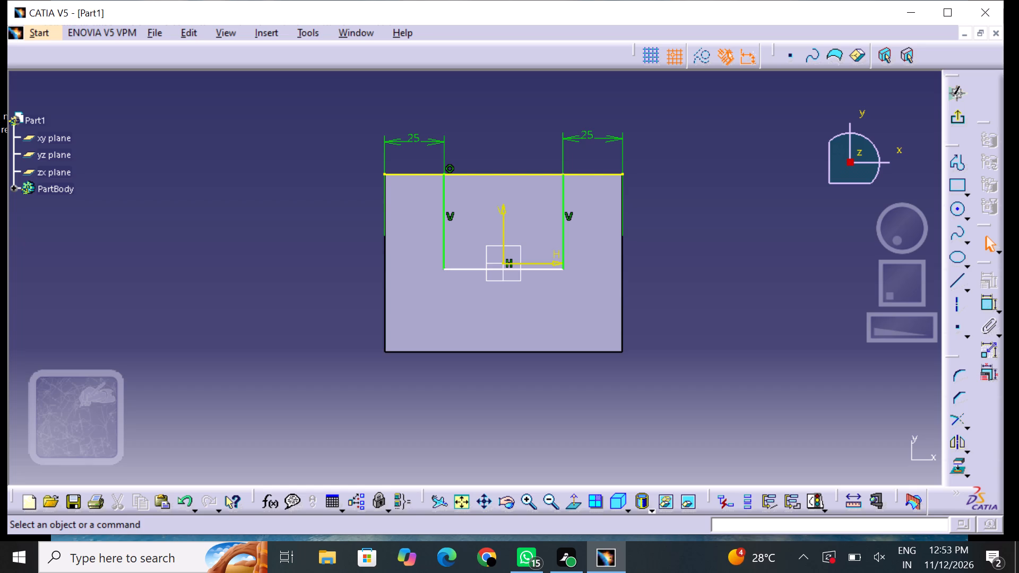
Constrain the length of the profile's negative-H vertical line to 38 mm.
{"action": "left_click", "coordinate": [994, 310]}
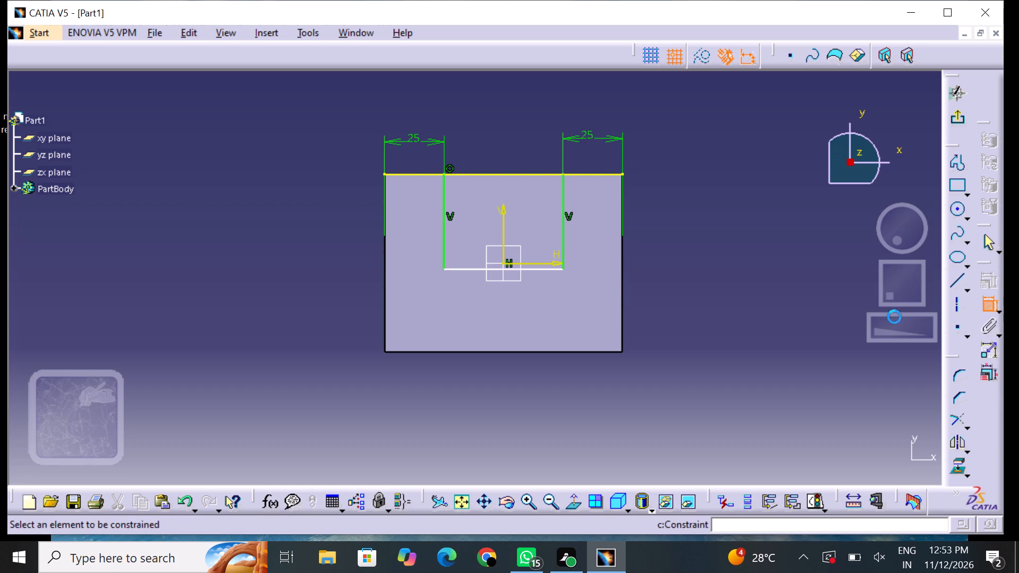
{"action": "left_click", "coordinate": [443, 240]}
{"action": "left_click", "coordinate": [366, 240]}
{"action": "double_click", "coordinate": [368, 237]}
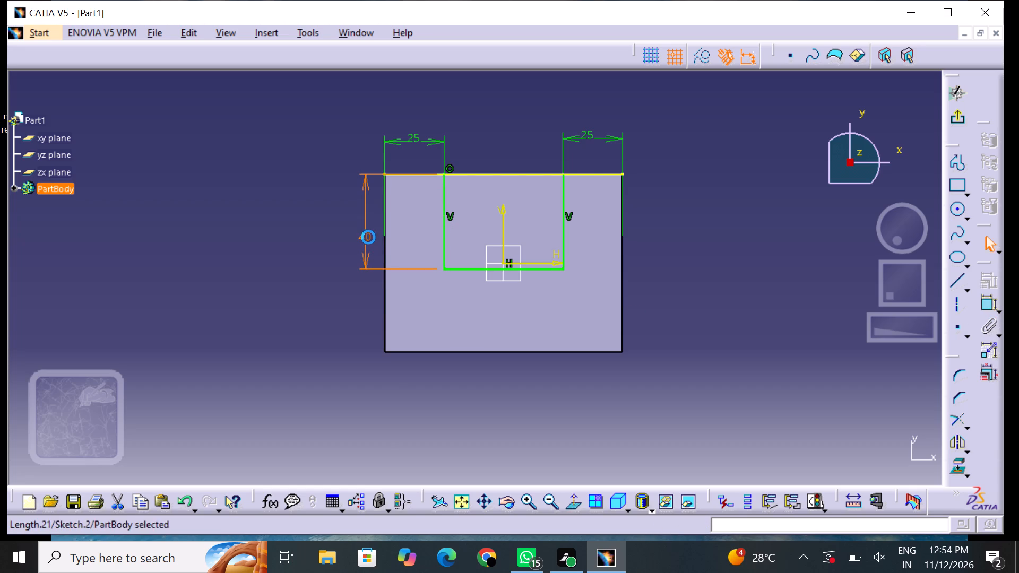
{"action": "key", "text": "BackSpace"}
{"action": "type", "text": "38"}
{"action": "key", "text": "Return"}
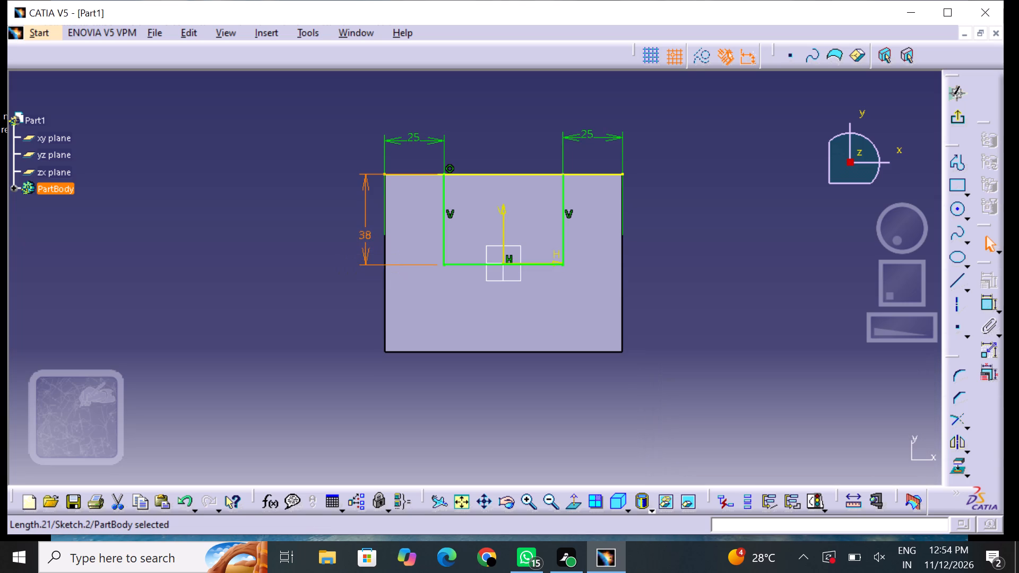
{"action": "left_click", "coordinate": [243, 299]}
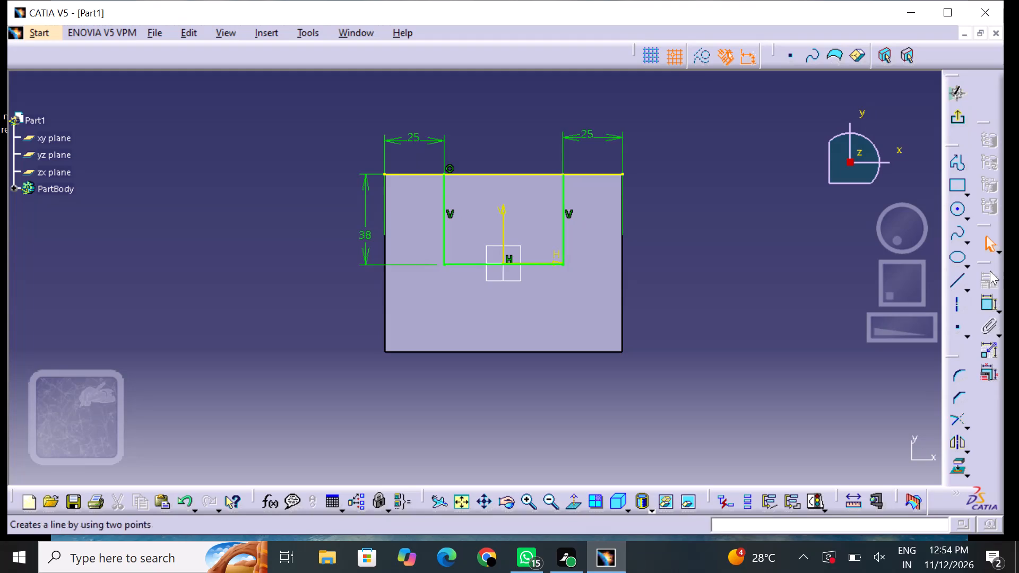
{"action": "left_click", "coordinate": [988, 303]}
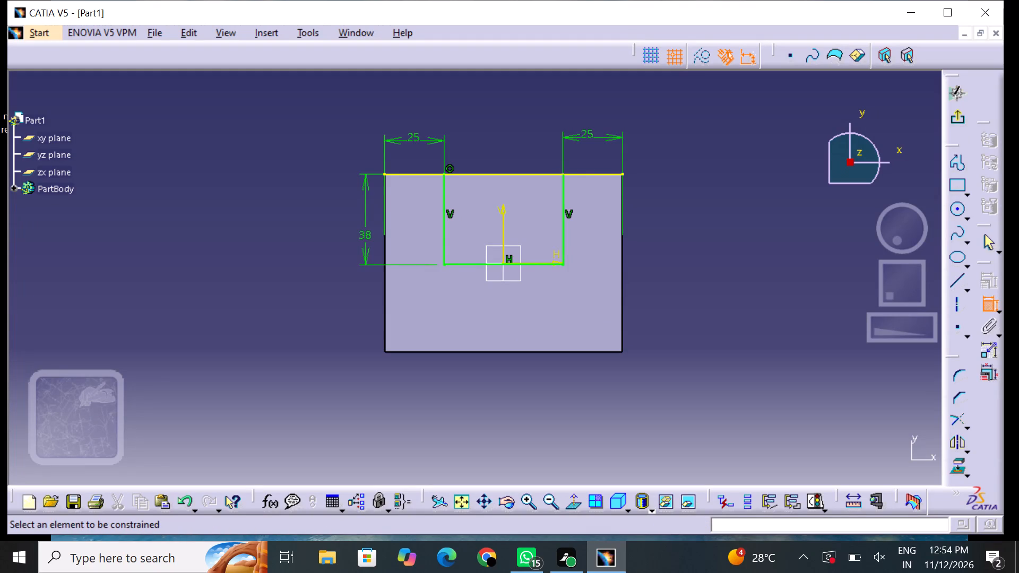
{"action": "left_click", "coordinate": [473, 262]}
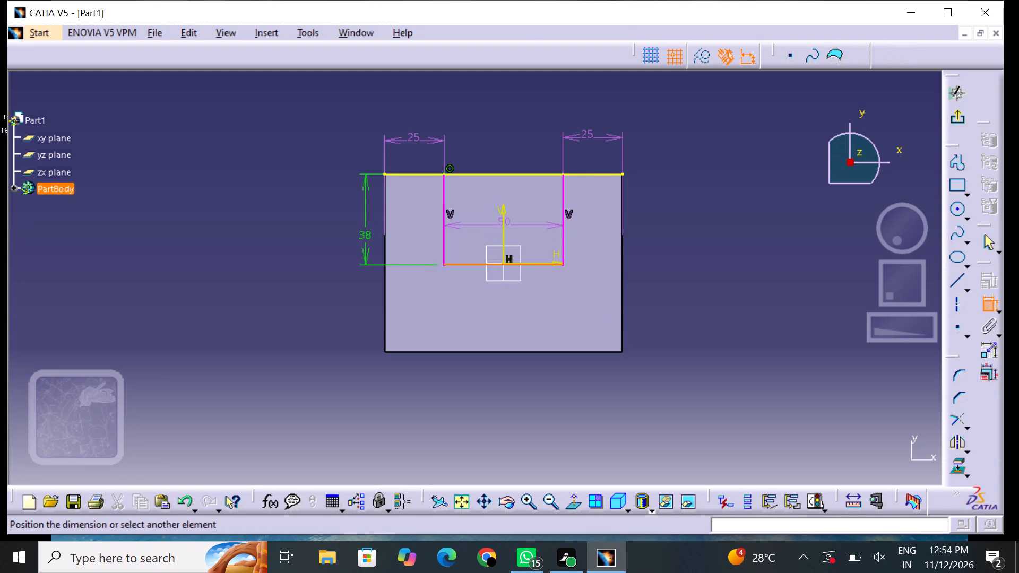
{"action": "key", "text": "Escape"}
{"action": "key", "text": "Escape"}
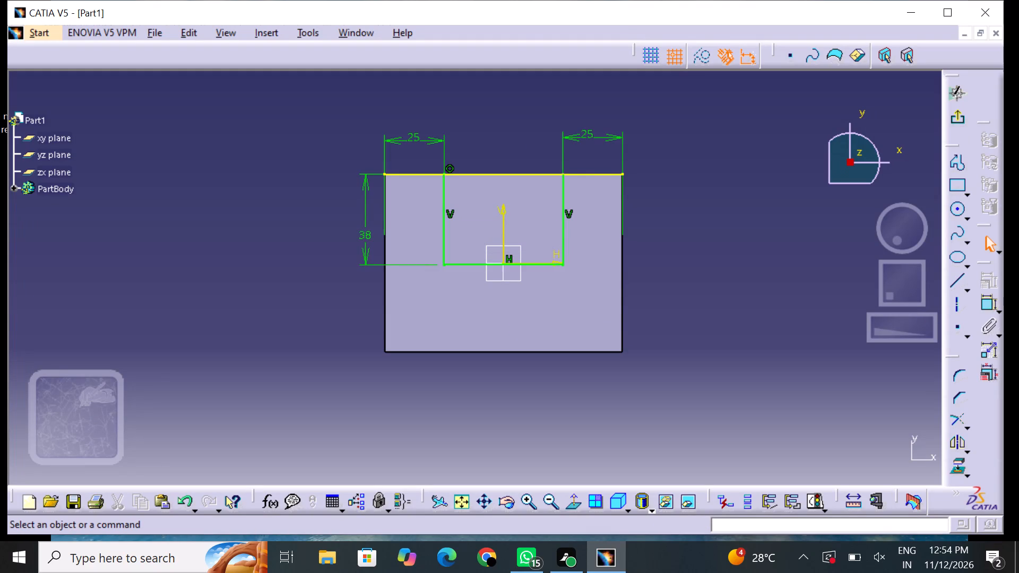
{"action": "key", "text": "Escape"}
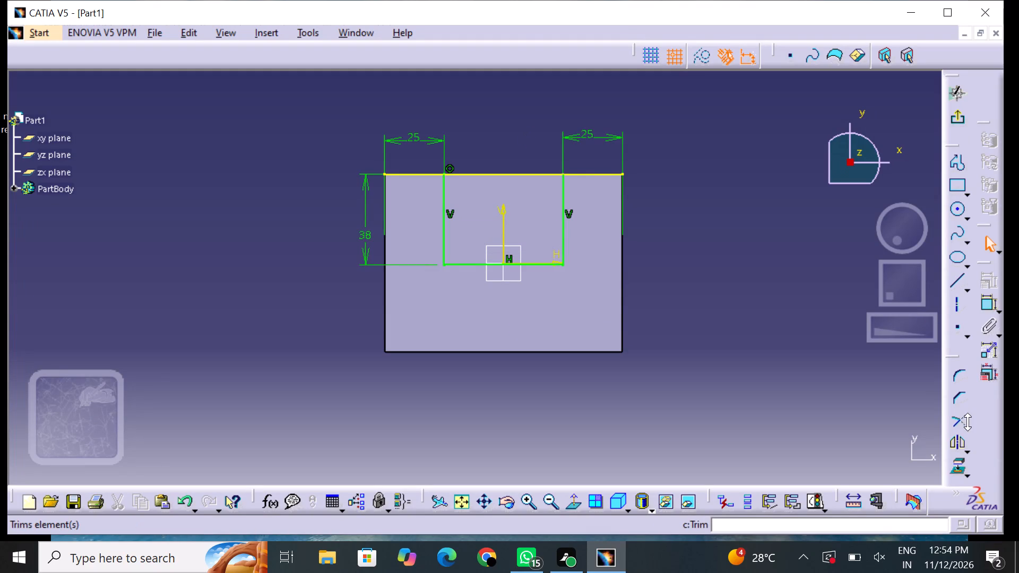
Quick Trim the two portions of the projected edge outside the U-shaped profile, keeping the segment that closes its open end.
{"action": "left_click", "coordinate": [968, 422]}
{"action": "left_click", "coordinate": [953, 435]}
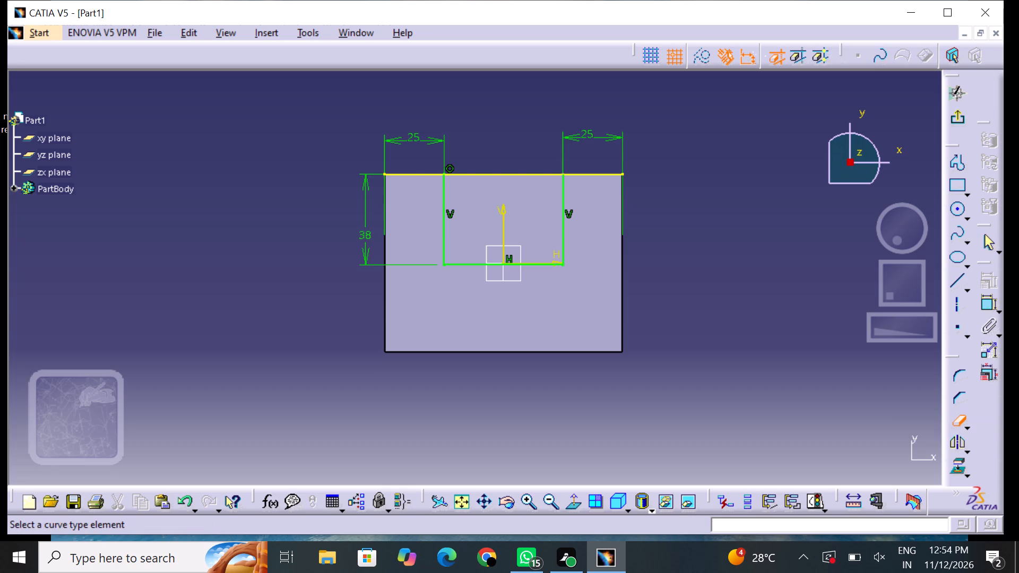
{"action": "left_click", "coordinate": [411, 174]}
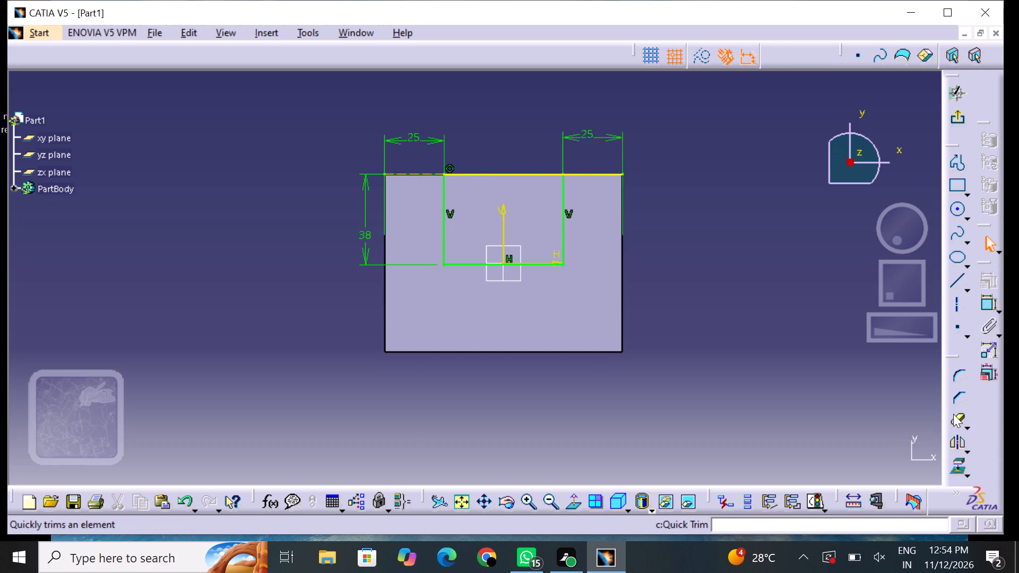
{"action": "left_click", "coordinate": [954, 414]}
{"action": "left_click", "coordinate": [594, 176]}
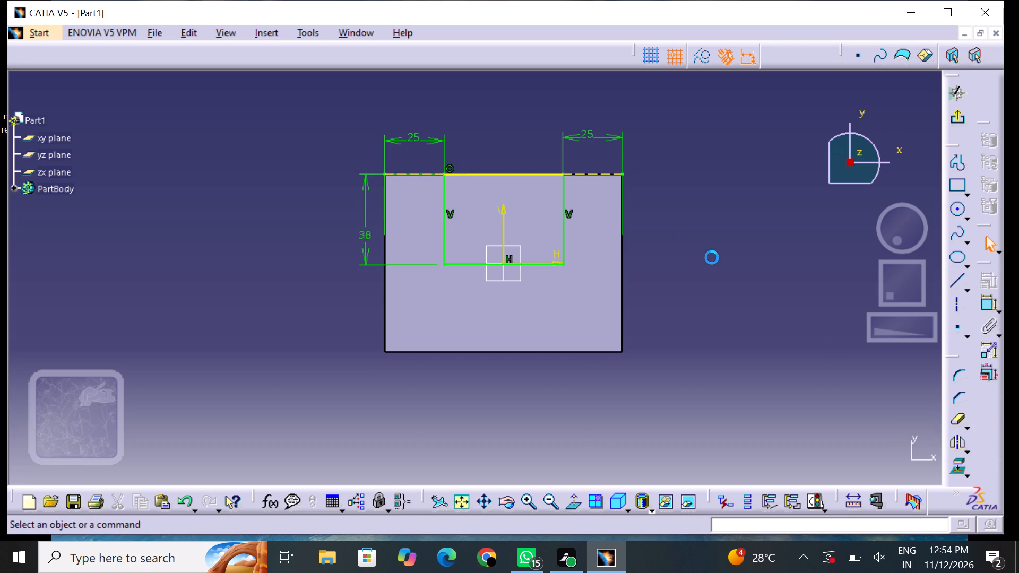
{"action": "left_click", "coordinate": [746, 275]}
Exit the closed profile sketch to return to the 3D part.
{"action": "left_click", "coordinate": [949, 117]}
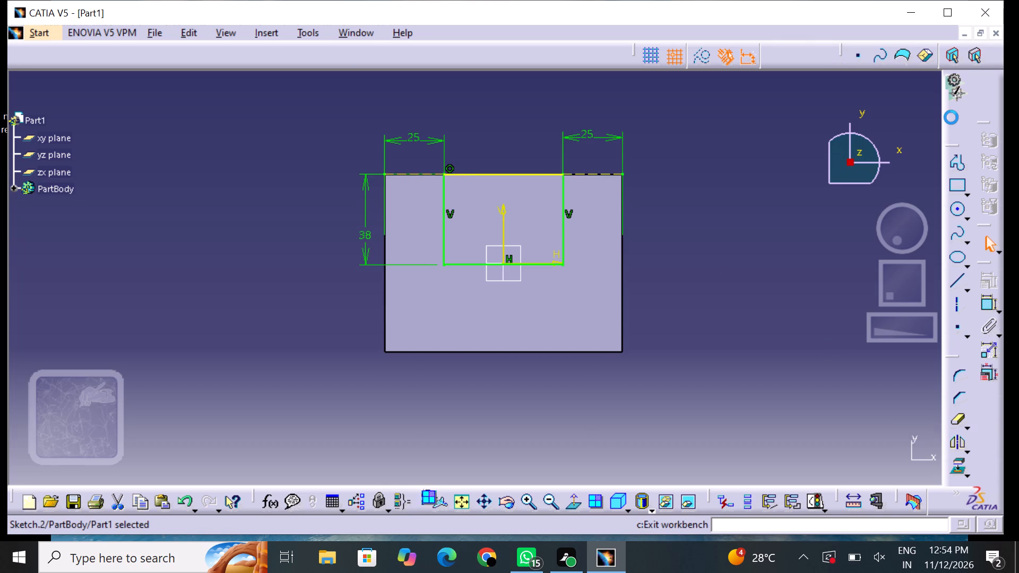
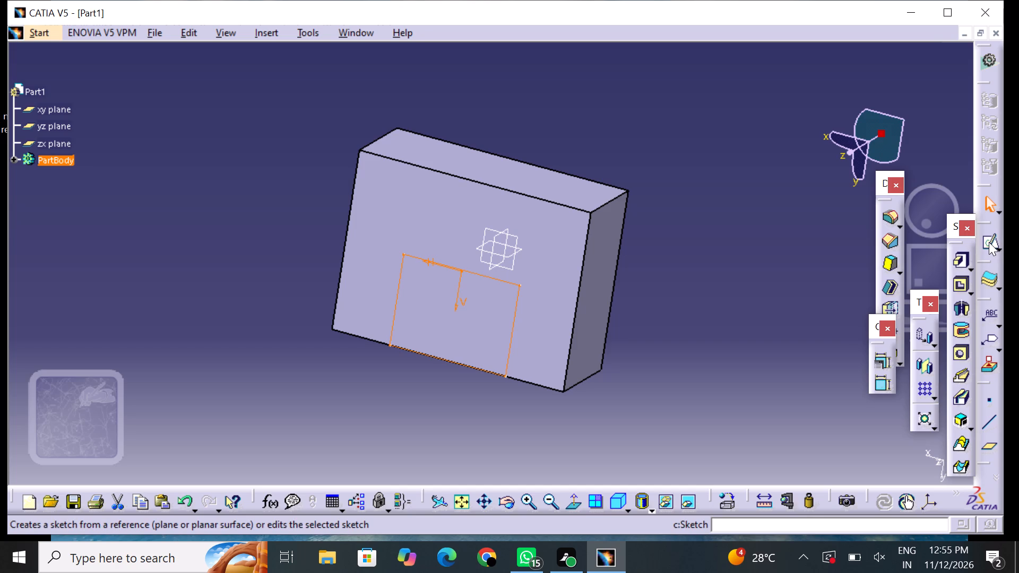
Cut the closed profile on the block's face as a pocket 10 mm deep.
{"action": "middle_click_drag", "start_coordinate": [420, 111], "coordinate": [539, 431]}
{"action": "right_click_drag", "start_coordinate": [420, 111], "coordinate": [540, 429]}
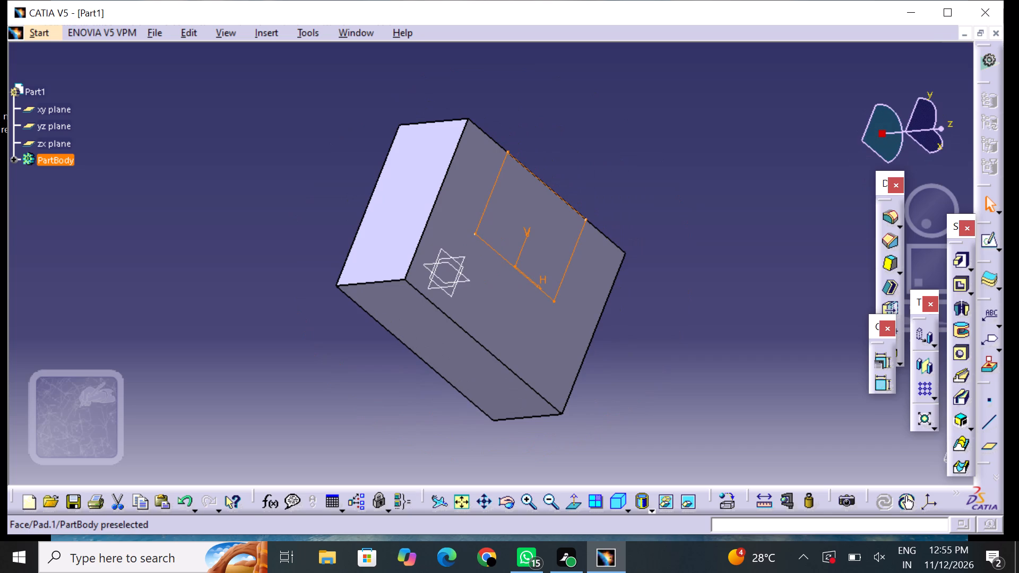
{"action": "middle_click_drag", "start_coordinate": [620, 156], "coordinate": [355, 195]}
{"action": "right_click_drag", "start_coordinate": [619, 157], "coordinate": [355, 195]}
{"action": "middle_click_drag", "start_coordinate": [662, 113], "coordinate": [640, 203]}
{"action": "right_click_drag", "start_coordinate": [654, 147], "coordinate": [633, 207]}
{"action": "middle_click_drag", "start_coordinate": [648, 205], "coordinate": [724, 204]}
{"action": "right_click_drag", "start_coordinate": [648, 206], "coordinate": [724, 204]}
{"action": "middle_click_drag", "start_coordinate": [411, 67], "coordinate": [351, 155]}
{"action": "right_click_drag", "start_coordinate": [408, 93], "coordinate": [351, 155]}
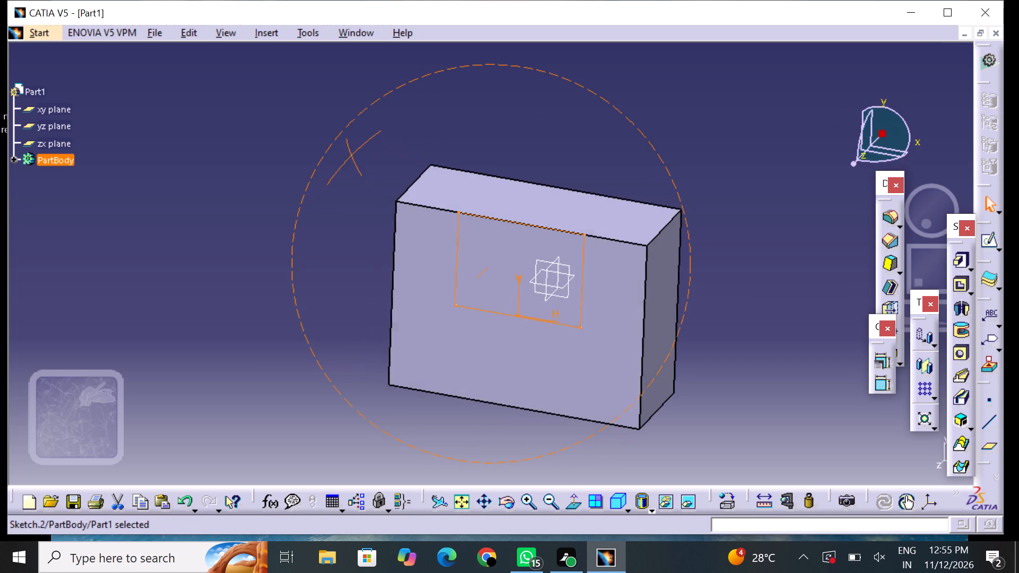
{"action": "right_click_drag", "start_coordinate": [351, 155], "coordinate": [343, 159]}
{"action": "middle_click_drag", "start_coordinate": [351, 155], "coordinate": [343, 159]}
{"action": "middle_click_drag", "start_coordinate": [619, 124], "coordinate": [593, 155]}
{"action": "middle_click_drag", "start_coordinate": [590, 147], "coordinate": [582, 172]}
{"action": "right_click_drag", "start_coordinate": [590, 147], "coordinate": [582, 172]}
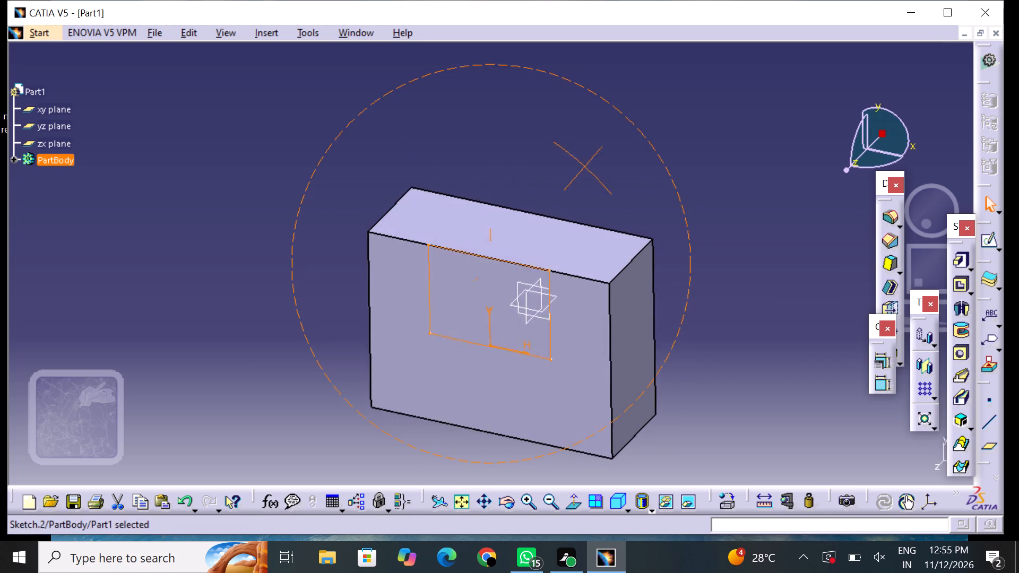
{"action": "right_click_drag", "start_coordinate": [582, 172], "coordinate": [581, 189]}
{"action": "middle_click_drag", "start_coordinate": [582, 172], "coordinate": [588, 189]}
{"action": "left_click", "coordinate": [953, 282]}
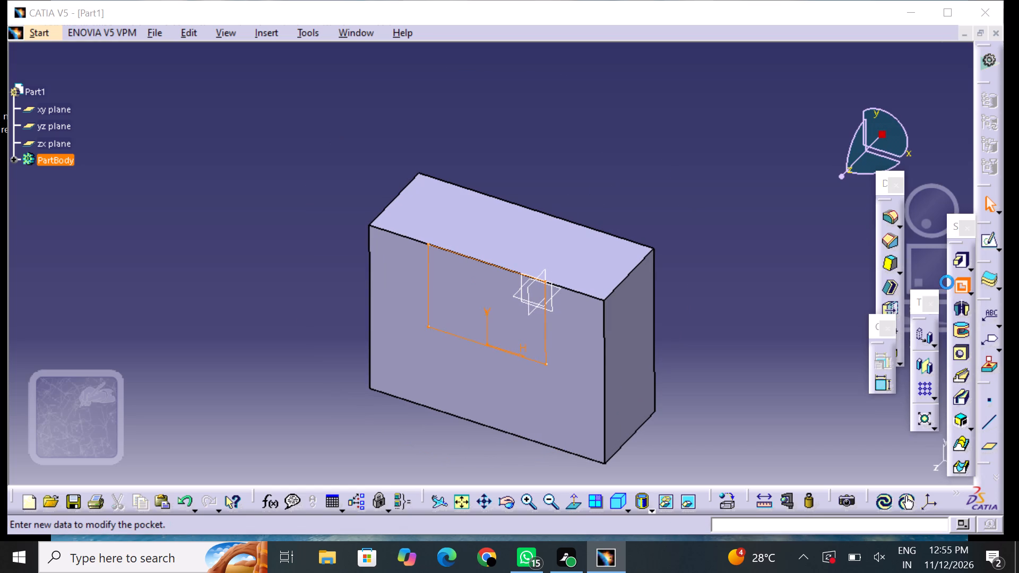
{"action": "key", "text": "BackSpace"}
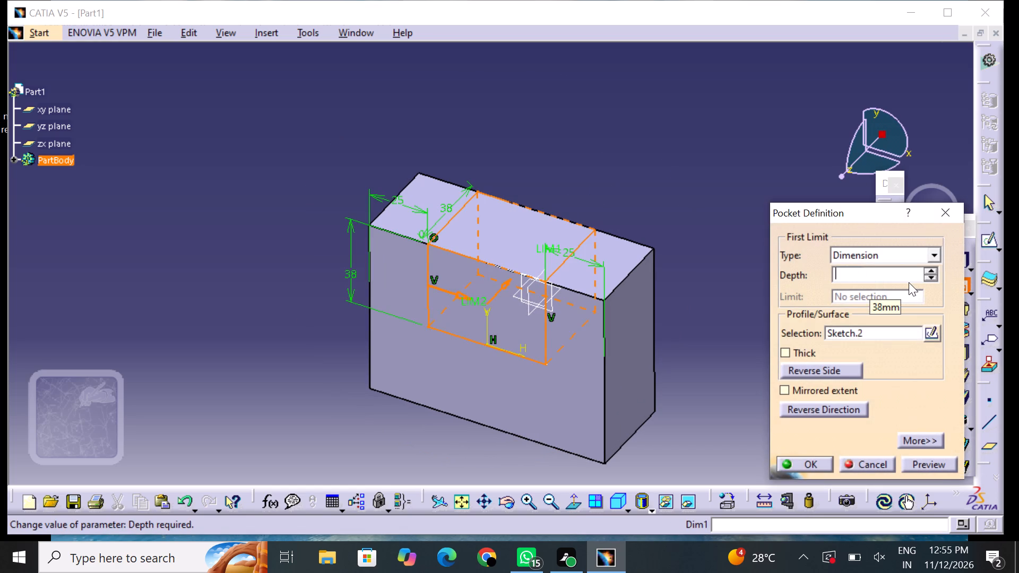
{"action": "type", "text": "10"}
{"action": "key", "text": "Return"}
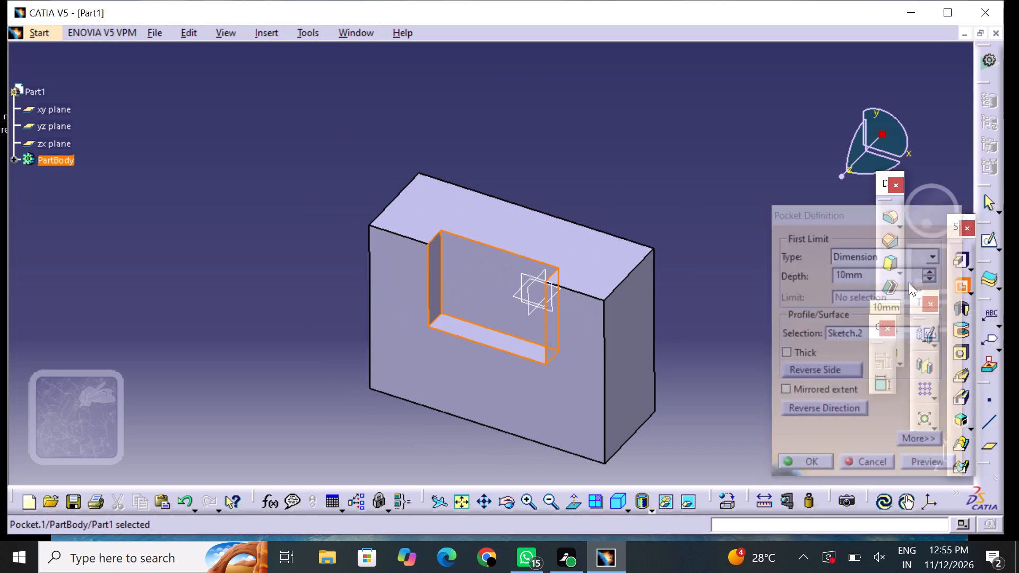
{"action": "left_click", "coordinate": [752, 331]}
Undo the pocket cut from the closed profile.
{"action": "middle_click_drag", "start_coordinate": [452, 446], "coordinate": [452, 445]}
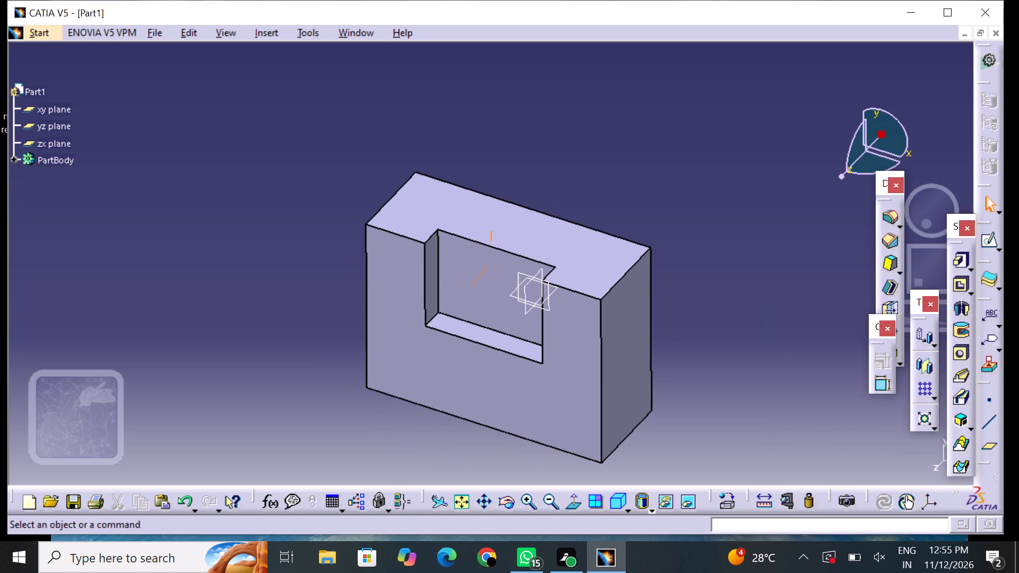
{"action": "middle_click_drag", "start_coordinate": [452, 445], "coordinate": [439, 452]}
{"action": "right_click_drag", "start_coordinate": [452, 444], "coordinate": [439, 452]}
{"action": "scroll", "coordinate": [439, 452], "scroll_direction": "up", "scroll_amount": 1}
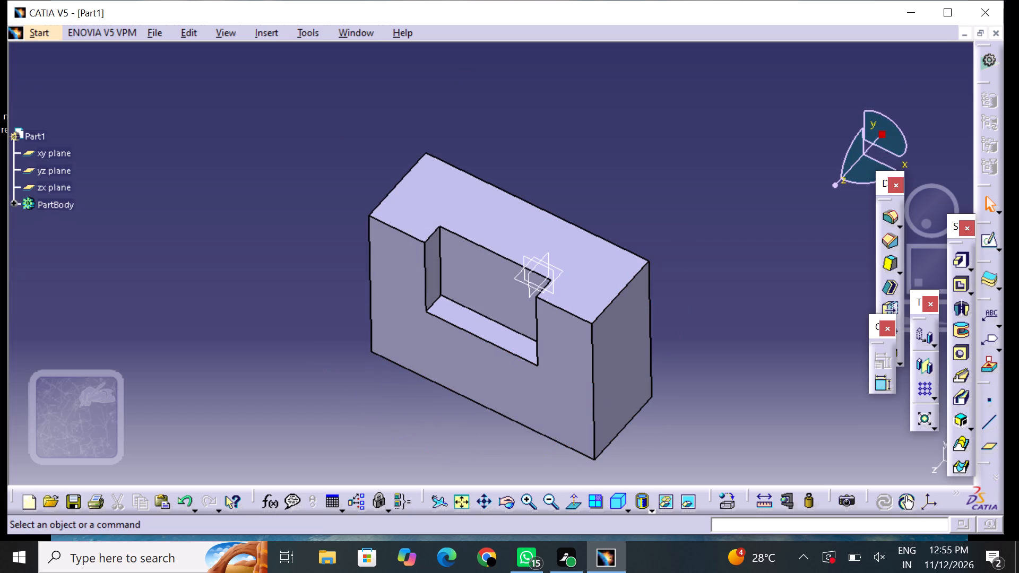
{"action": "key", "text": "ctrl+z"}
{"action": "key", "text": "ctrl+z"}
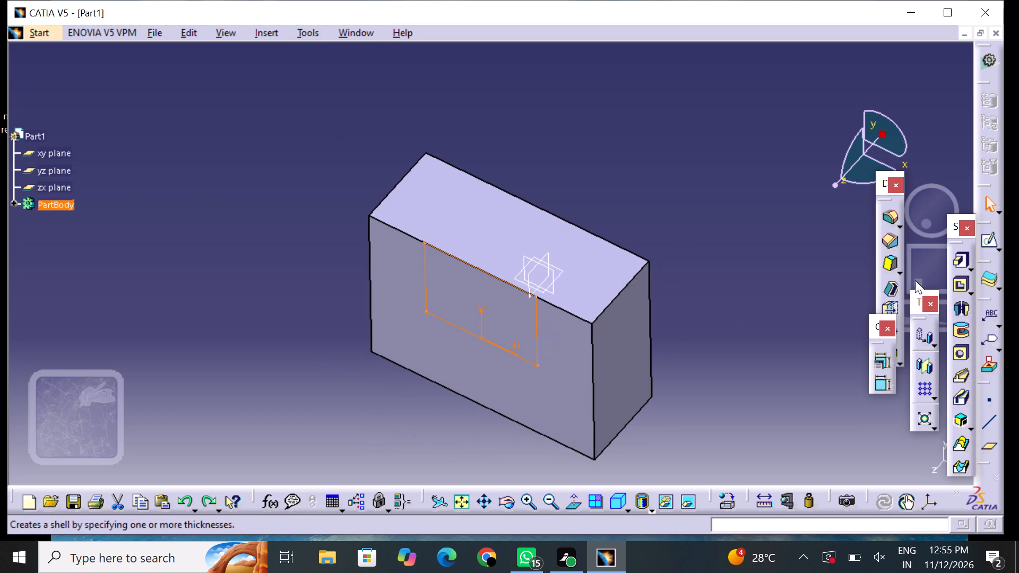
Reopen the closed profile sketch to examine it and return to the 3D part.
{"action": "left_click", "coordinate": [988, 244]}
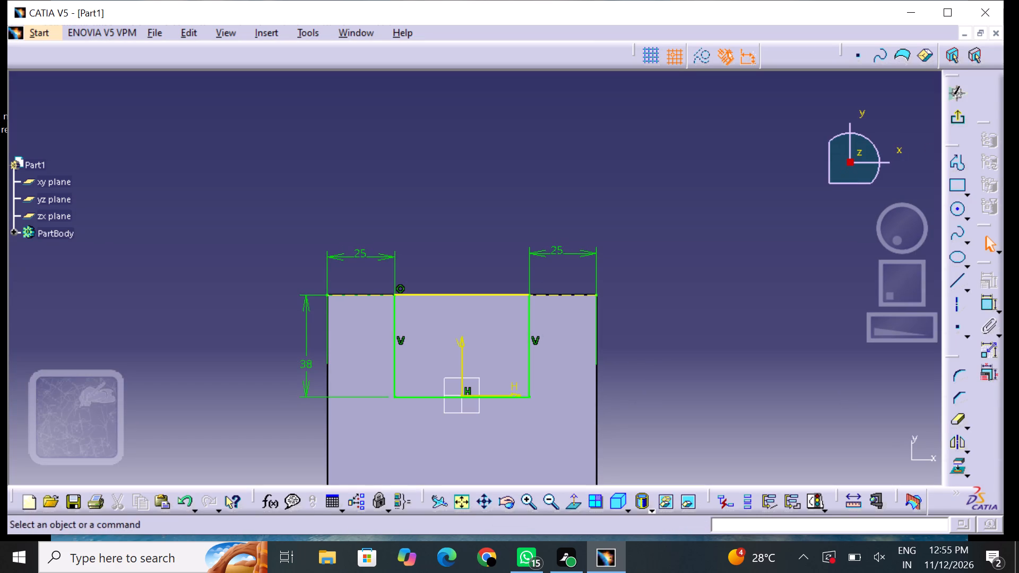
{"action": "left_click", "coordinate": [953, 123]}
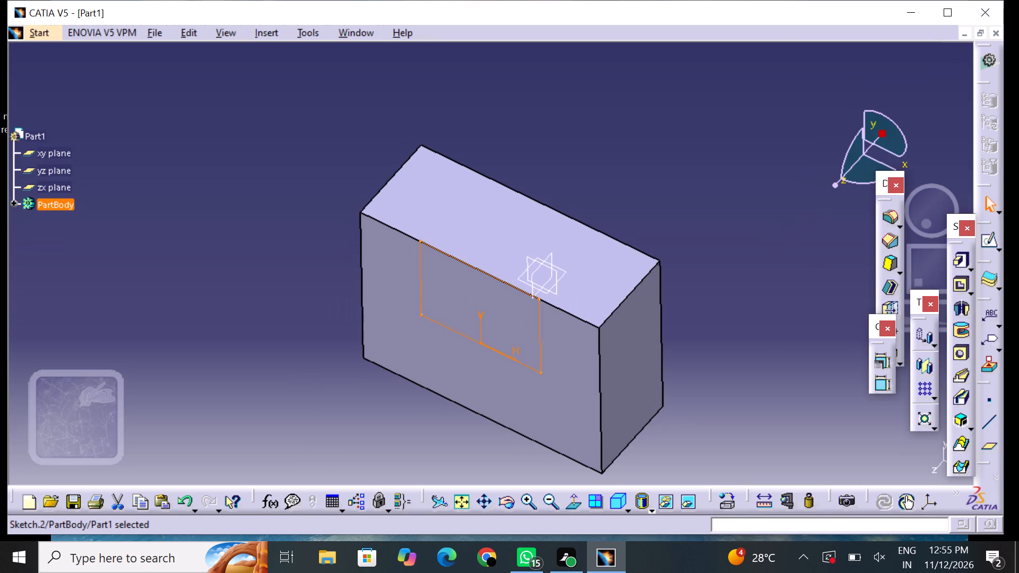
Set up a pad of the closed profile with its direction reversed into the block, and open its length for editing.
{"action": "left_click", "coordinate": [953, 251]}
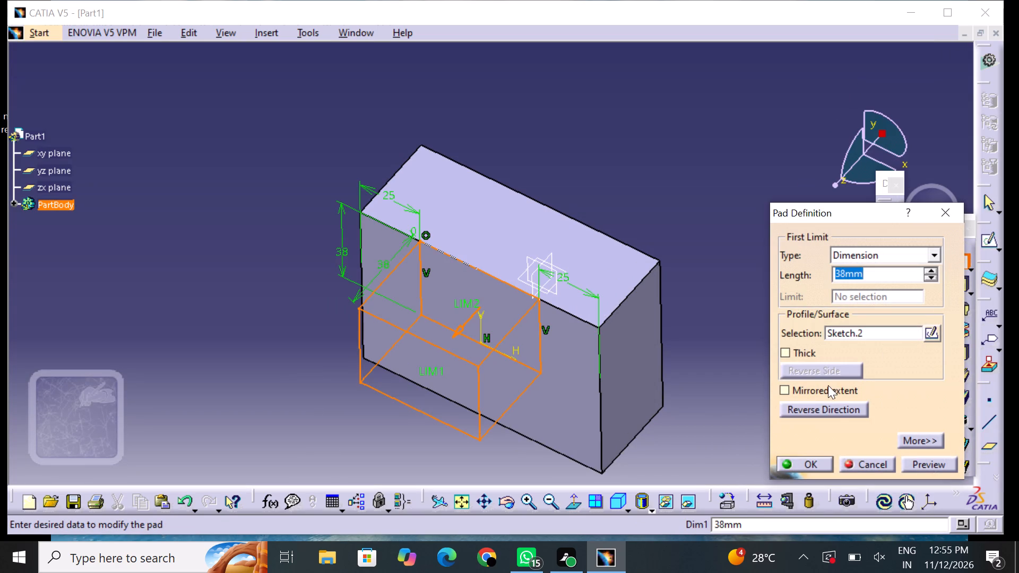
{"action": "left_click", "coordinate": [832, 407]}
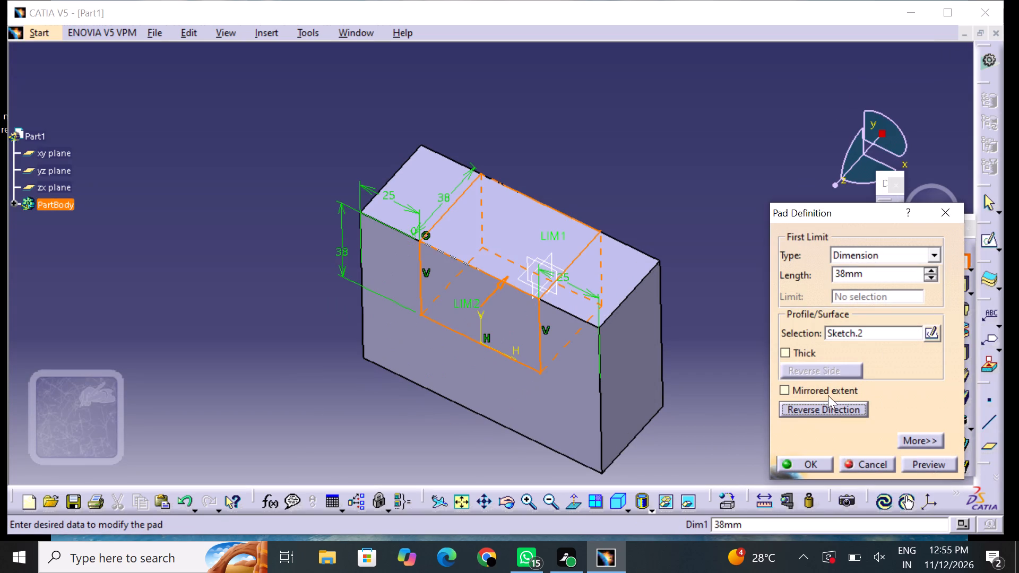
{"action": "left_click", "coordinate": [870, 271]}
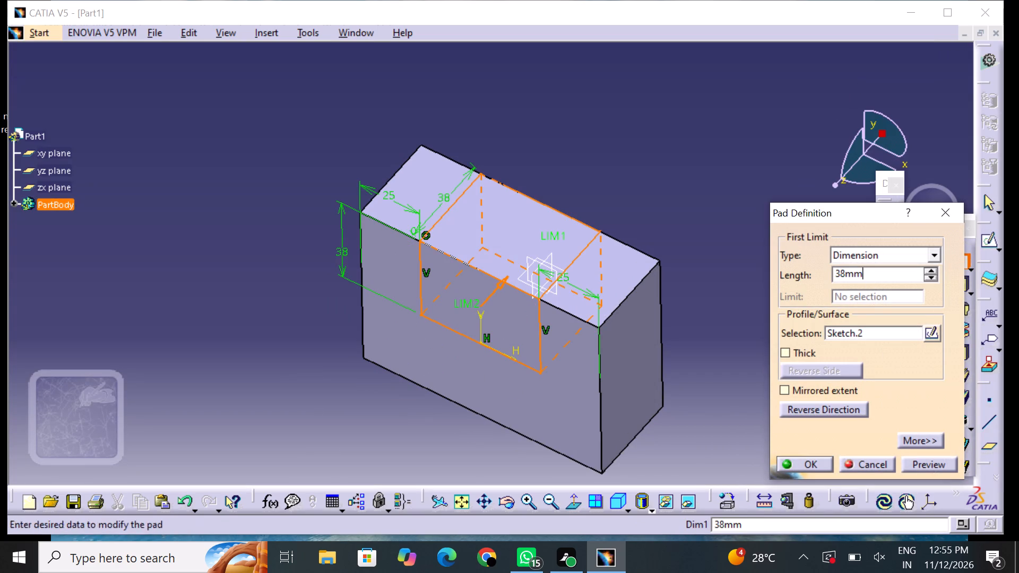
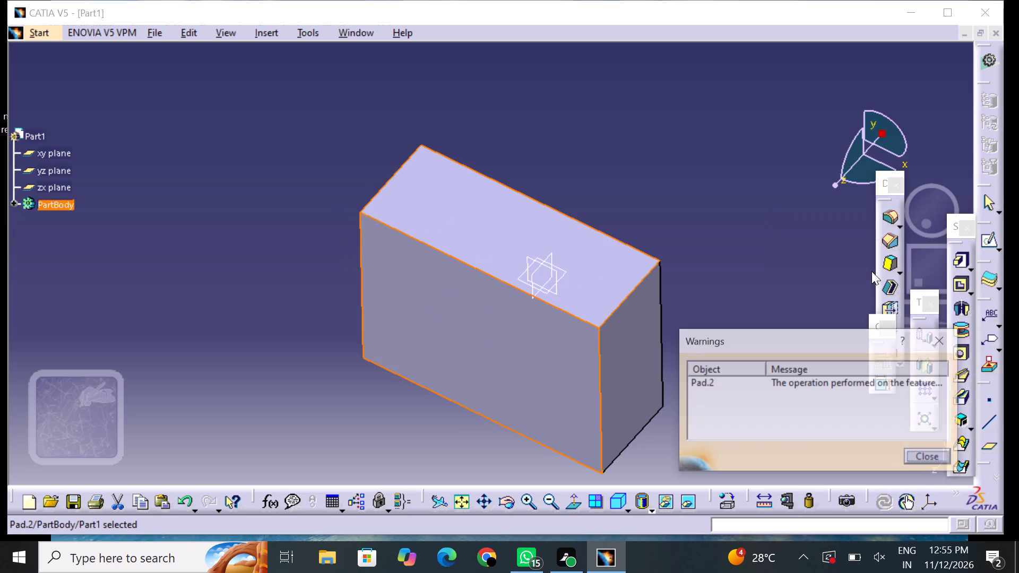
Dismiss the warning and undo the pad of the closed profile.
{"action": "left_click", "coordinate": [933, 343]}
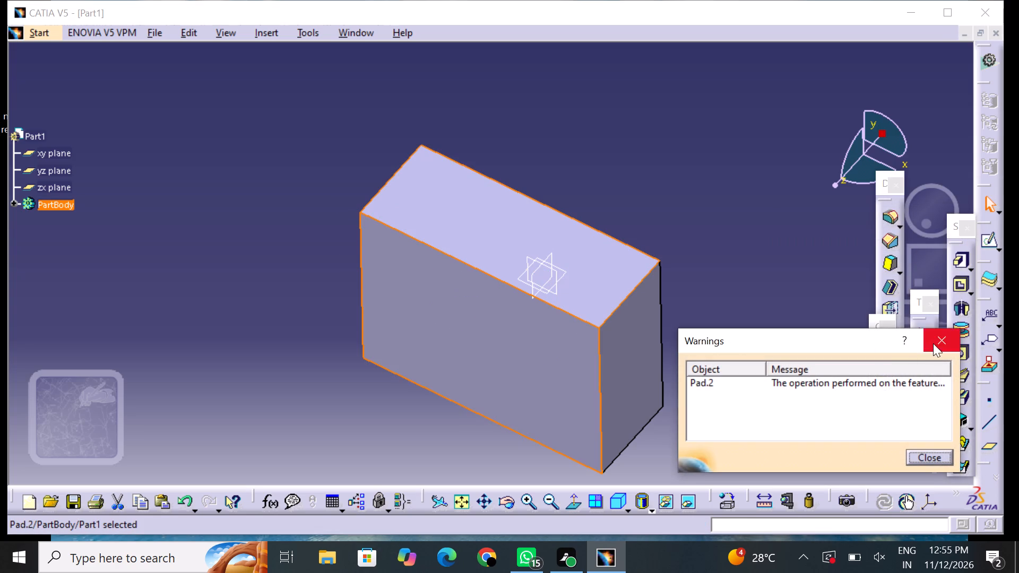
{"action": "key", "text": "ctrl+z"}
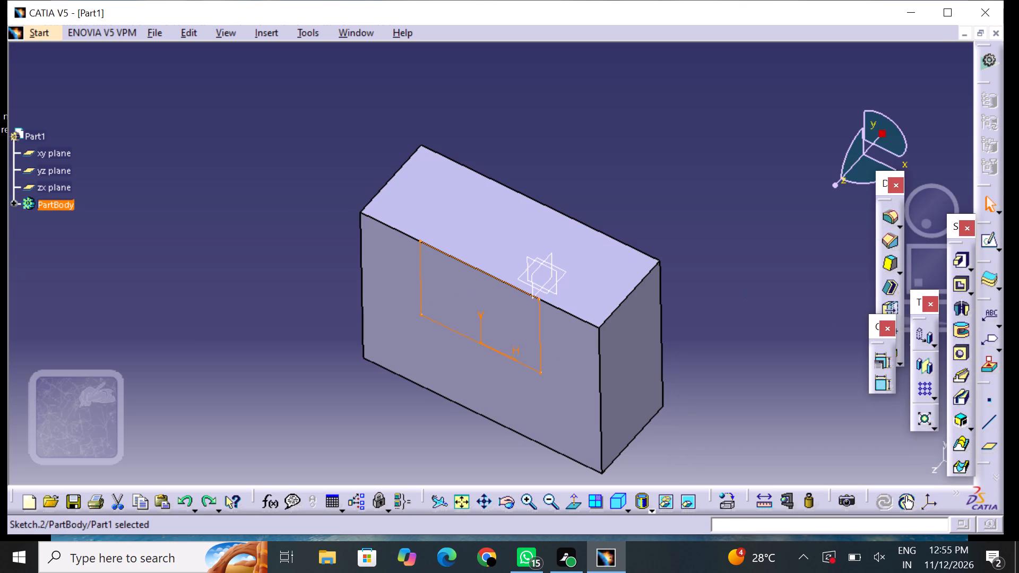
Cut the closed profile into the block as a pocket 18 mm deep.
{"action": "left_click", "coordinate": [955, 283]}
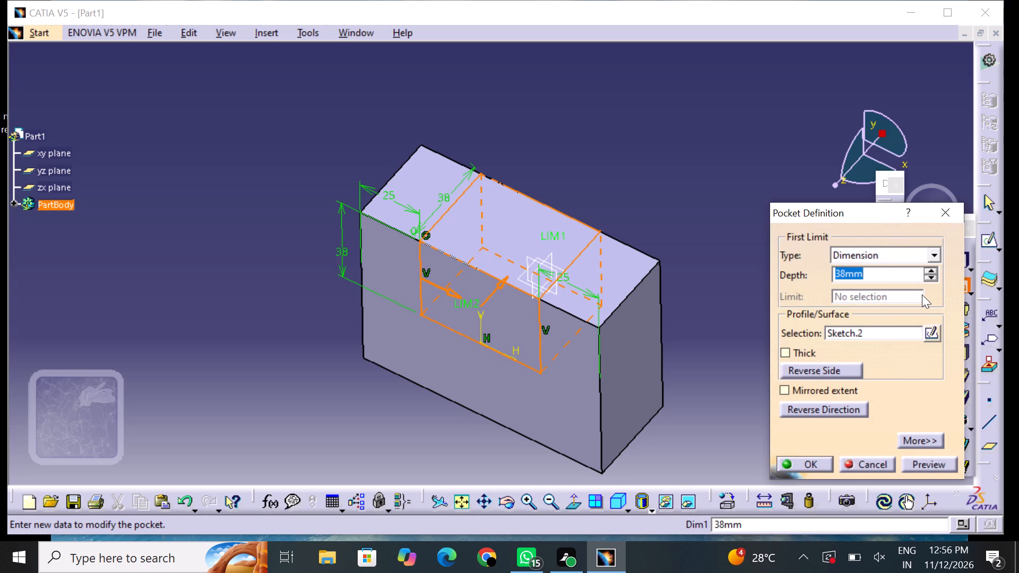
{"action": "key", "text": "BackSpace"}
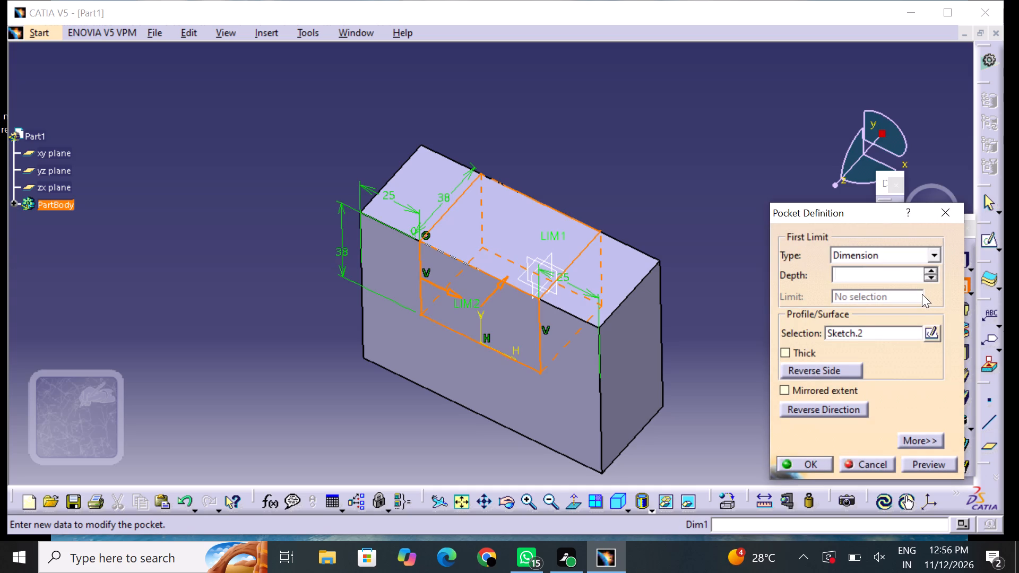
{"action": "type", "text": "18"}
{"action": "key", "text": "Return"}
{"action": "left_click", "coordinate": [791, 327]}
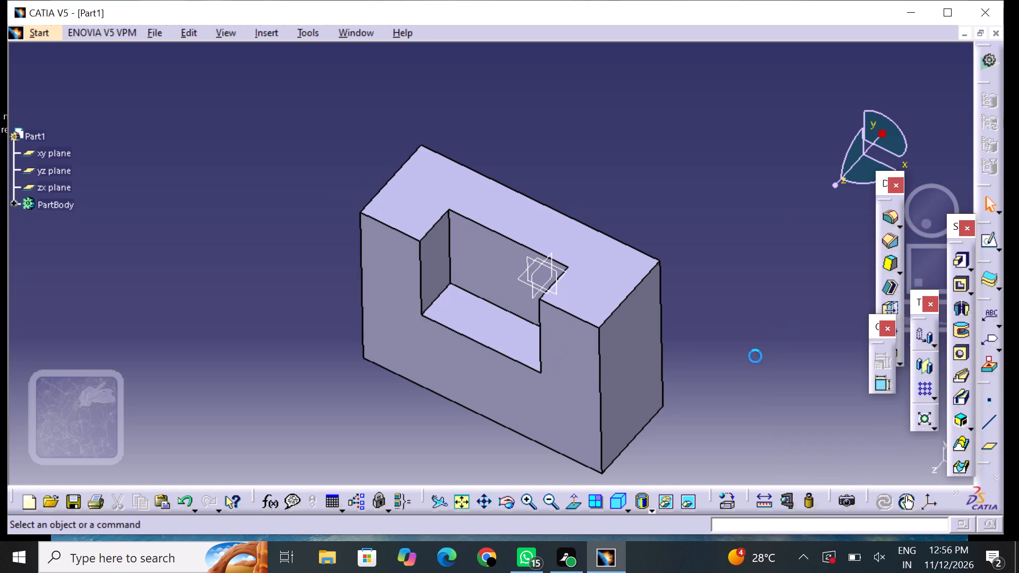
Examine the pocketed block from several angles.
{"action": "middle_click_drag", "start_coordinate": [456, 439], "coordinate": [595, 412]}
{"action": "right_click_drag", "start_coordinate": [456, 439], "coordinate": [595, 412]}
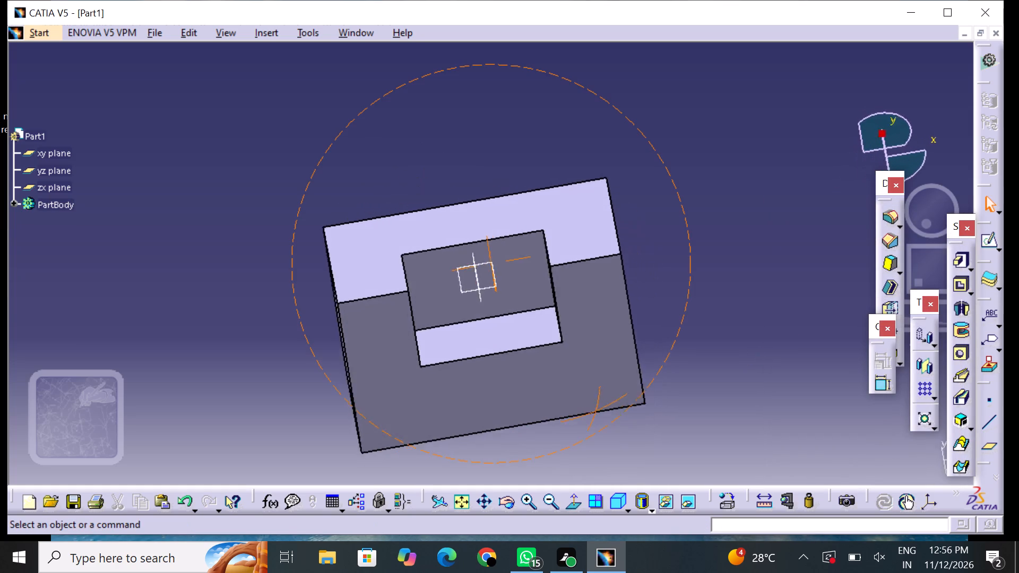
{"action": "middle_click_drag", "start_coordinate": [595, 412], "coordinate": [398, 348]}
{"action": "right_click_drag", "start_coordinate": [595, 412], "coordinate": [398, 348]}
{"action": "middle_click_drag", "start_coordinate": [292, 199], "coordinate": [224, 335]}
{"action": "right_click_drag", "start_coordinate": [292, 199], "coordinate": [224, 335]}
{"action": "scroll", "coordinate": [564, 163], "scroll_direction": "up", "scroll_amount": 1}
{"action": "middle_click_drag", "start_coordinate": [568, 162], "coordinate": [581, 95]}
{"action": "middle_click_drag", "start_coordinate": [531, 67], "coordinate": [530, 69]}
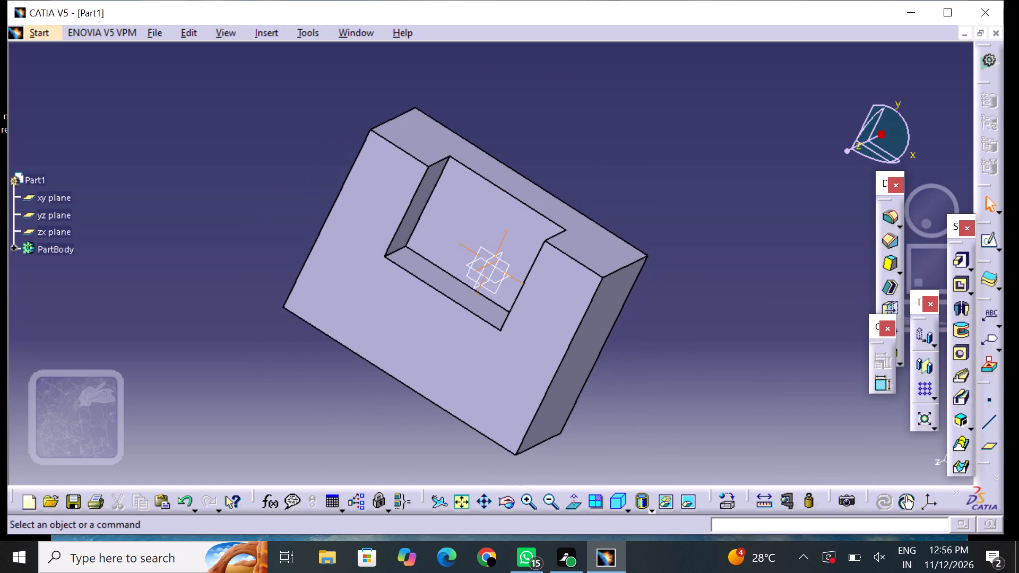
{"action": "middle_click_drag", "start_coordinate": [530, 69], "coordinate": [437, 97]}
{"action": "right_click_drag", "start_coordinate": [525, 73], "coordinate": [431, 107]}
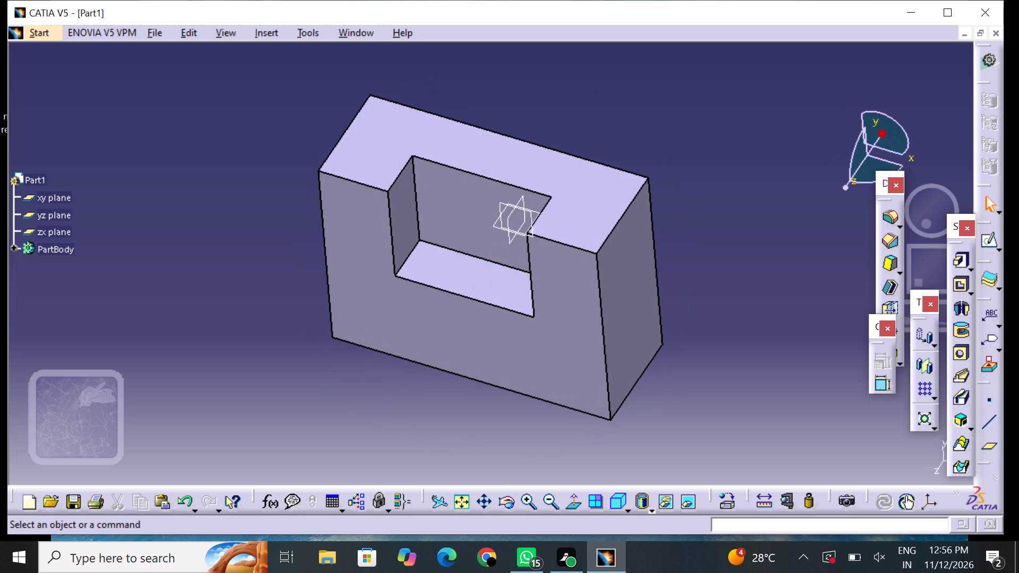
{"action": "middle_click_drag", "start_coordinate": [427, 129], "coordinate": [474, 72]}
{"action": "right_click_drag", "start_coordinate": [430, 126], "coordinate": [474, 72]}
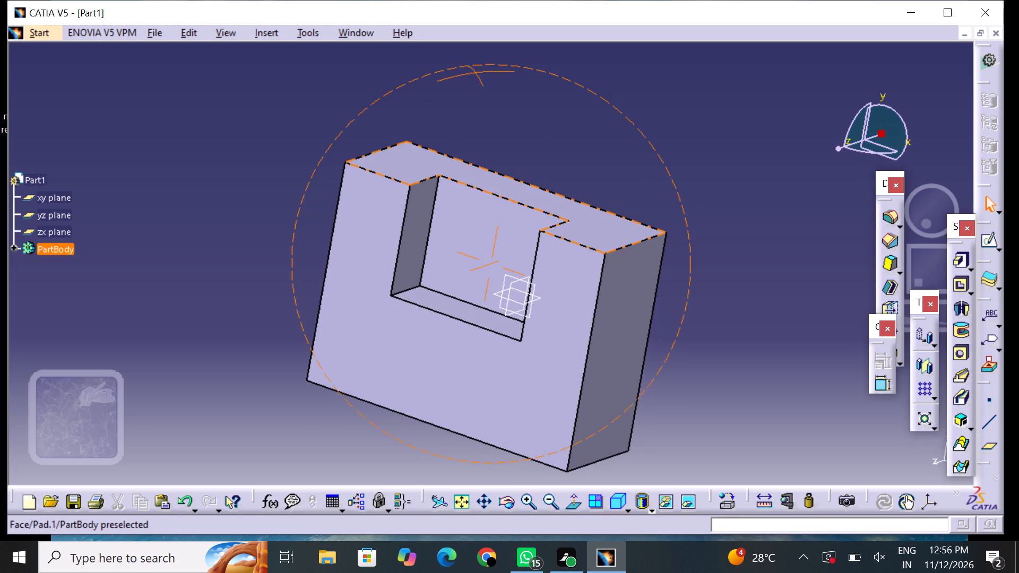
{"action": "middle_click_drag", "start_coordinate": [474, 72], "coordinate": [475, 72]}
{"action": "right_click_drag", "start_coordinate": [474, 72], "coordinate": [475, 72]}
{"action": "middle_click_drag", "start_coordinate": [481, 103], "coordinate": [481, 142]}
{"action": "right_click_drag", "start_coordinate": [486, 128], "coordinate": [481, 142]}
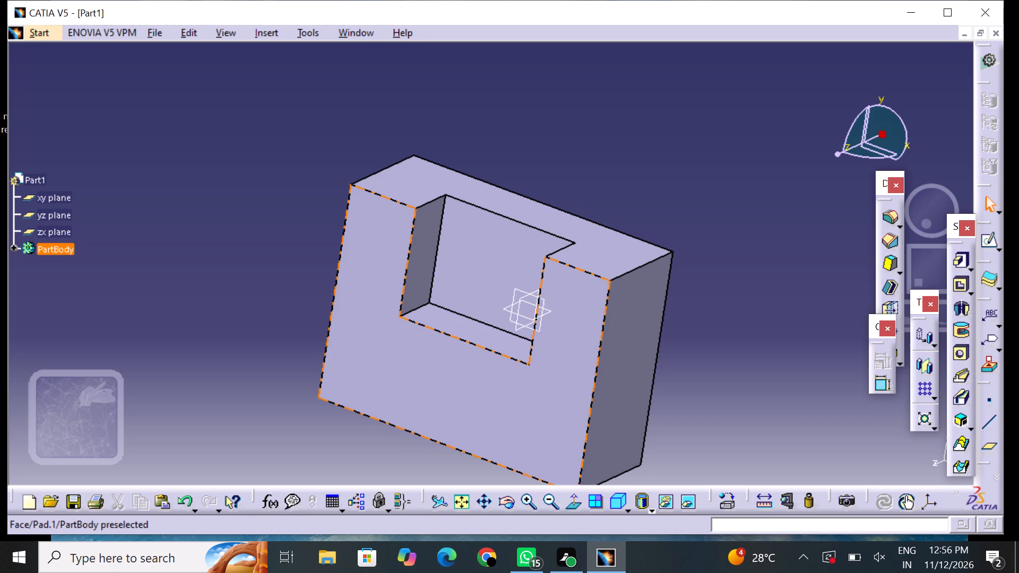
Start a new sketch on the block's large front face around the pocket opening.
{"action": "middle_click_drag", "start_coordinate": [429, 387], "coordinate": [430, 335]}
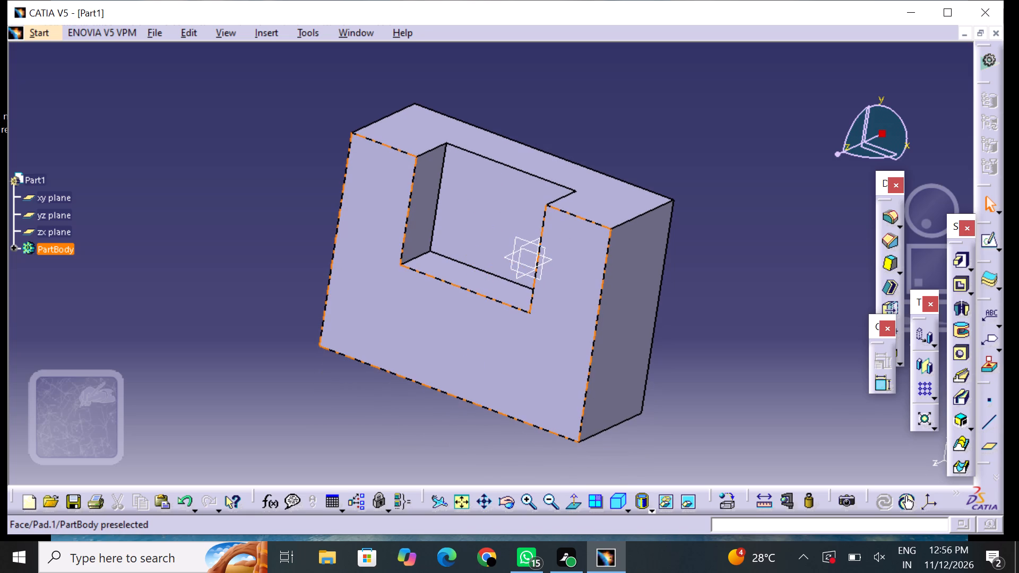
{"action": "left_click", "coordinate": [473, 362]}
{"action": "left_click", "coordinate": [992, 242]}
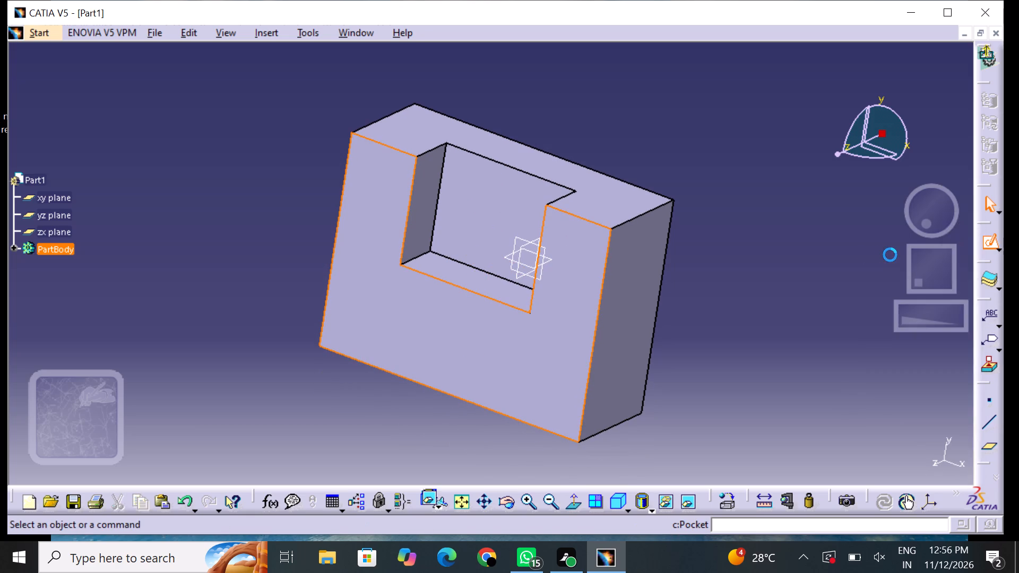
{"action": "middle_click_drag", "start_coordinate": [620, 293], "coordinate": [636, 224]}
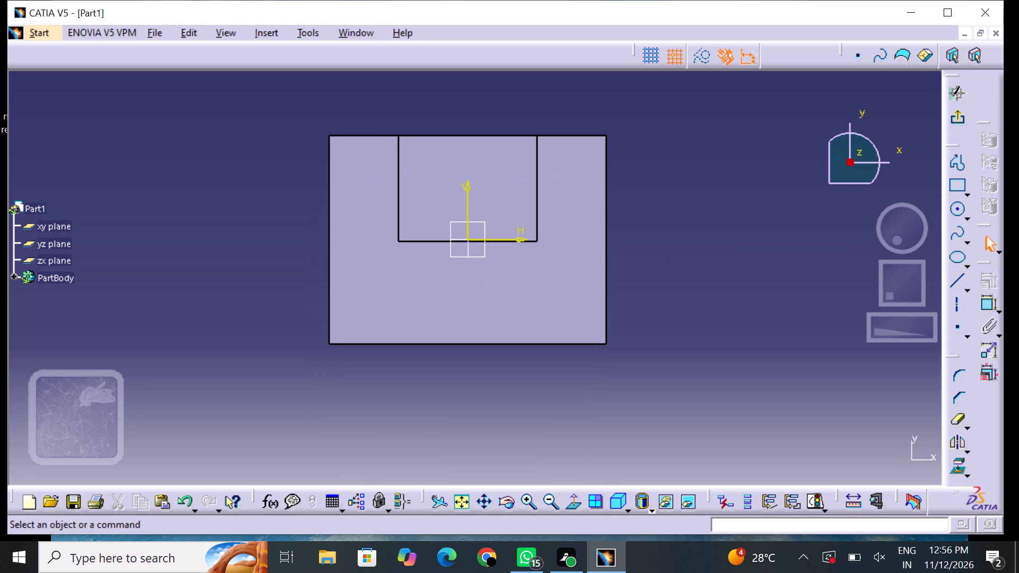
Draw a closed rectangular profile about 20 x 10 mm just below the block's bottom edge, near its lower-left corner.
{"action": "left_click", "coordinate": [956, 154]}
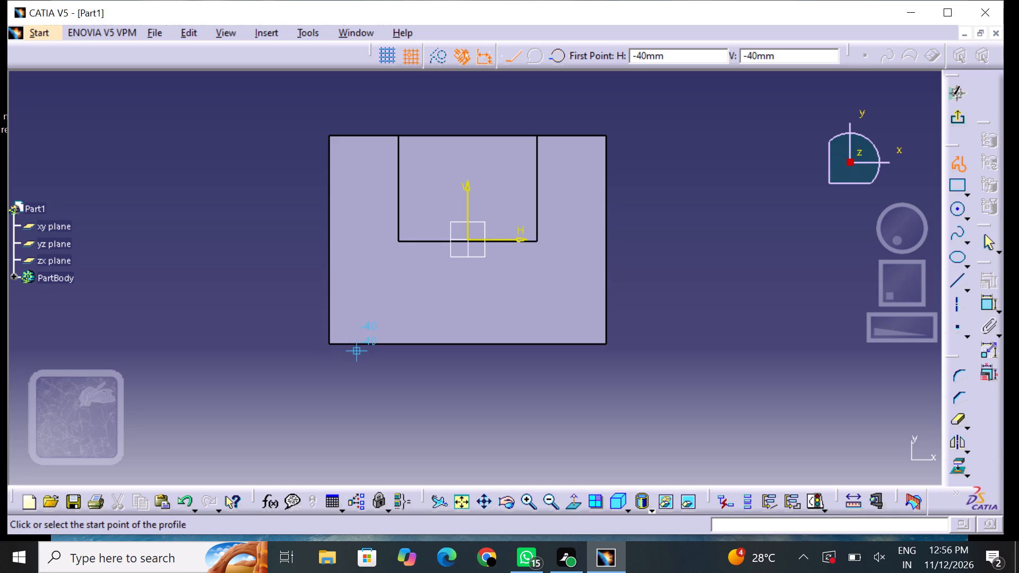
{"action": "left_click", "coordinate": [336, 350]}
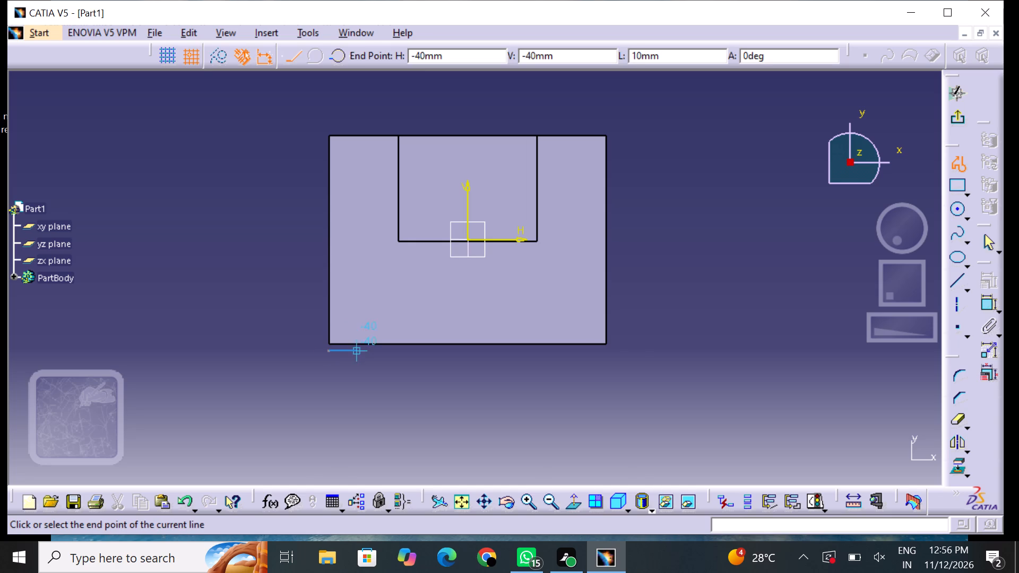
{"action": "left_click", "coordinate": [384, 347]}
{"action": "left_click", "coordinate": [385, 392]}
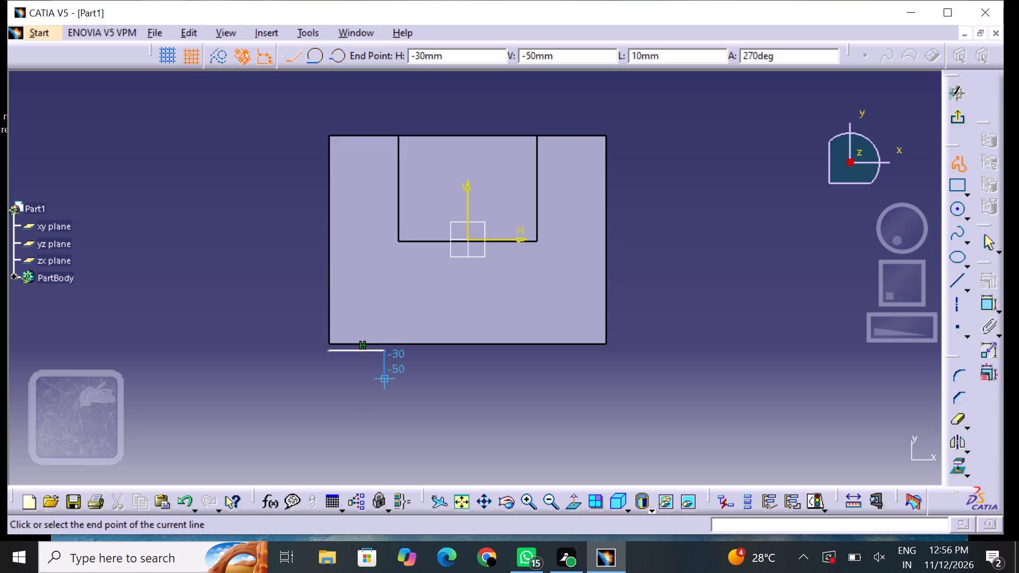
{"action": "left_click", "coordinate": [329, 379]}
{"action": "left_click", "coordinate": [327, 357]}
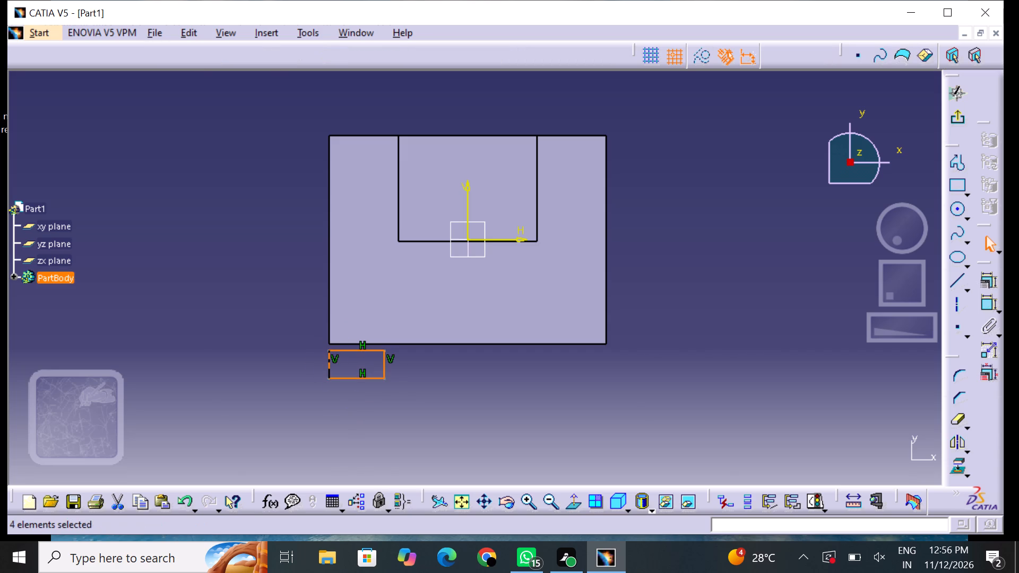
{"action": "left_click", "coordinate": [307, 361]}
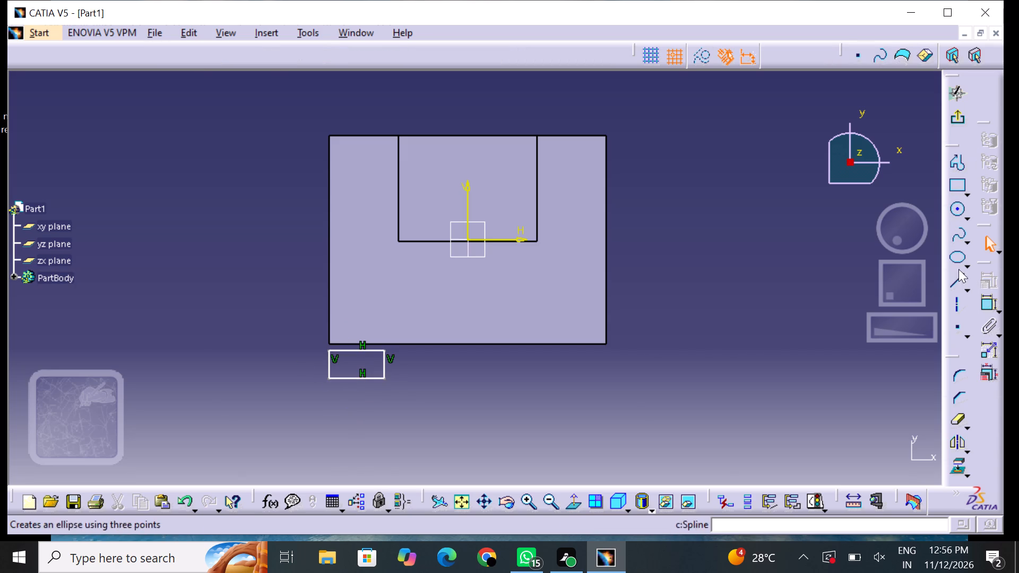
Constrain the small rectangle's top line coincident with the block's bottom edge.
{"action": "left_click", "coordinate": [981, 303]}
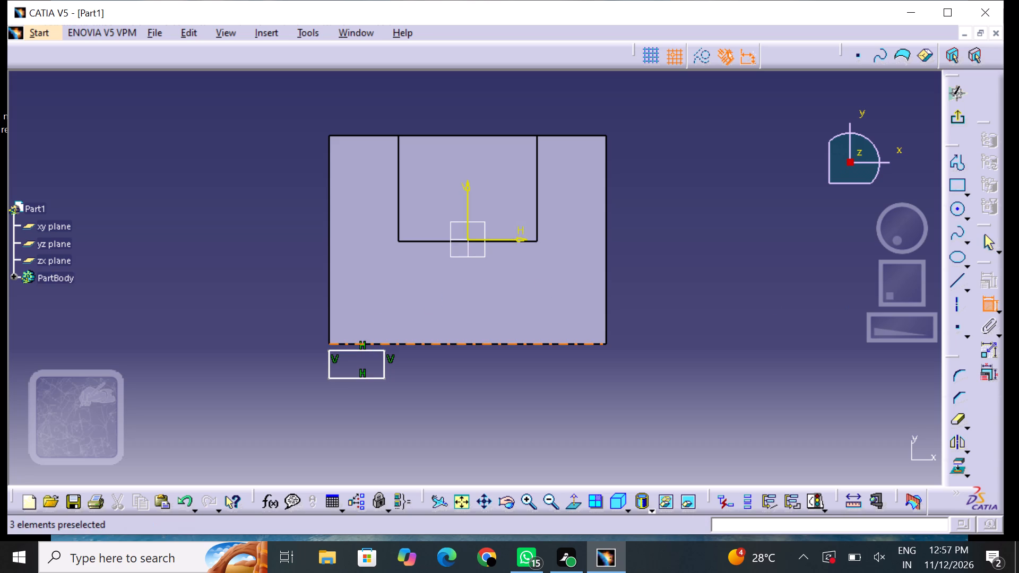
{"action": "left_click", "coordinate": [385, 342]}
{"action": "left_click", "coordinate": [377, 351]}
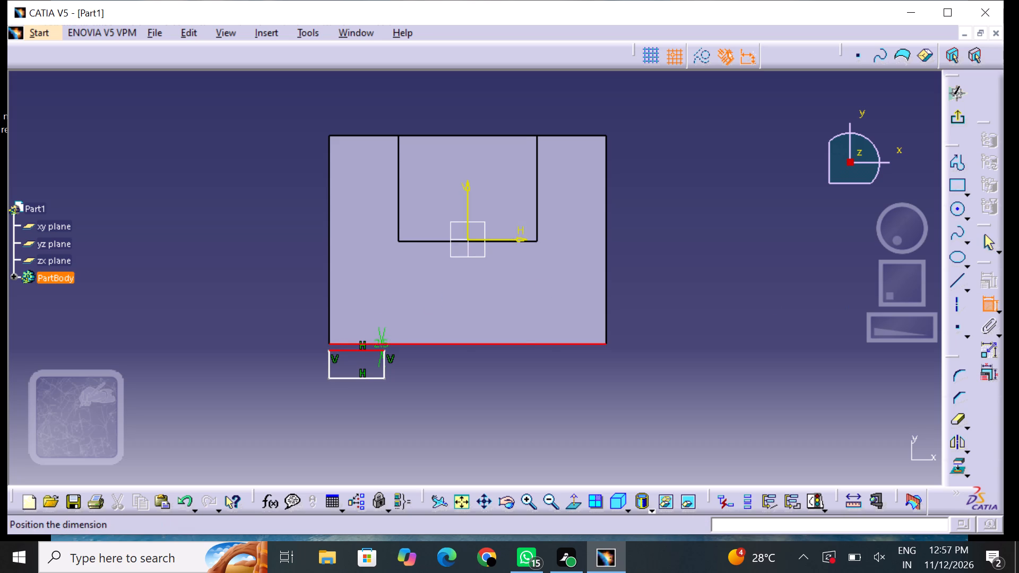
{"action": "right_click", "coordinate": [377, 349]}
{"action": "left_click", "coordinate": [451, 289]}
{"action": "left_click", "coordinate": [453, 381]}
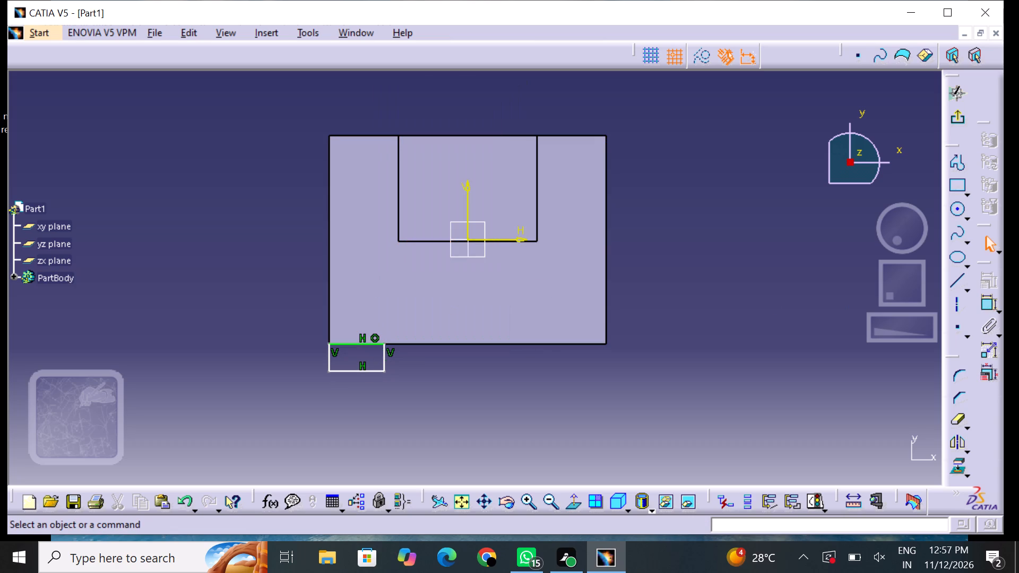
Constrain the small rectangle's left line coincident with the block's left edge.
{"action": "left_click", "coordinate": [987, 301]}
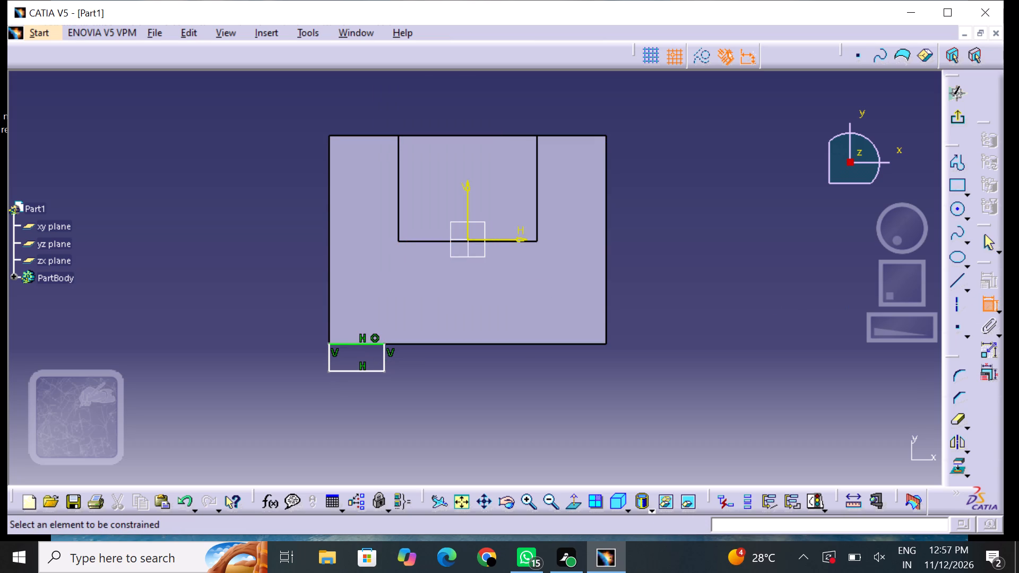
{"action": "left_click", "coordinate": [331, 335]}
{"action": "left_click", "coordinate": [328, 356]}
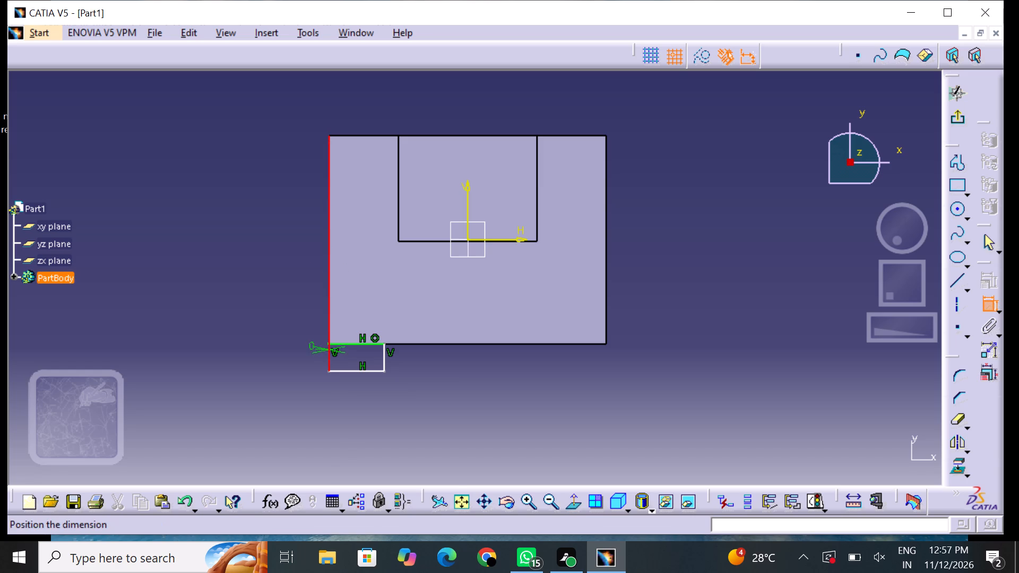
{"action": "right_click", "coordinate": [308, 346]}
{"action": "left_click", "coordinate": [366, 481]}
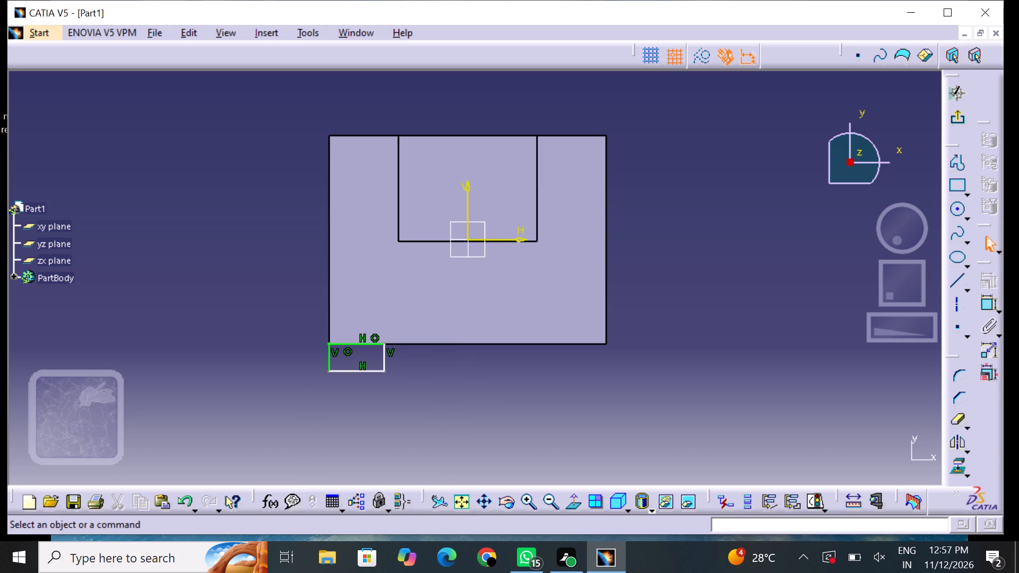
{"action": "left_click", "coordinate": [409, 413]}
Dimension the small rectangle's horizontal width and set it to 30 mm.
{"action": "left_click", "coordinate": [986, 311]}
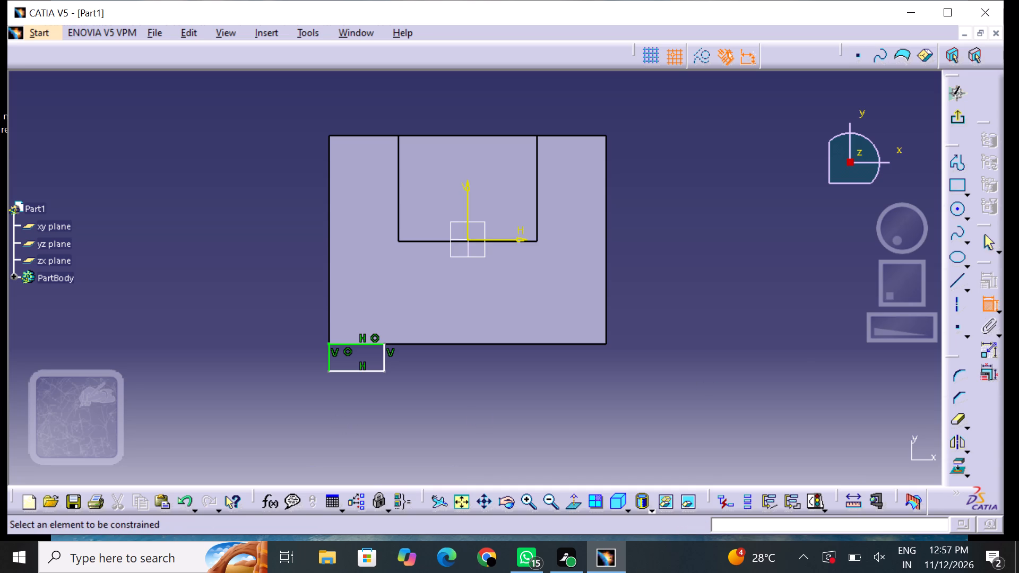
{"action": "left_click_drag", "start_coordinate": [362, 367], "coordinate": [362, 378]}
{"action": "left_click", "coordinate": [359, 389]}
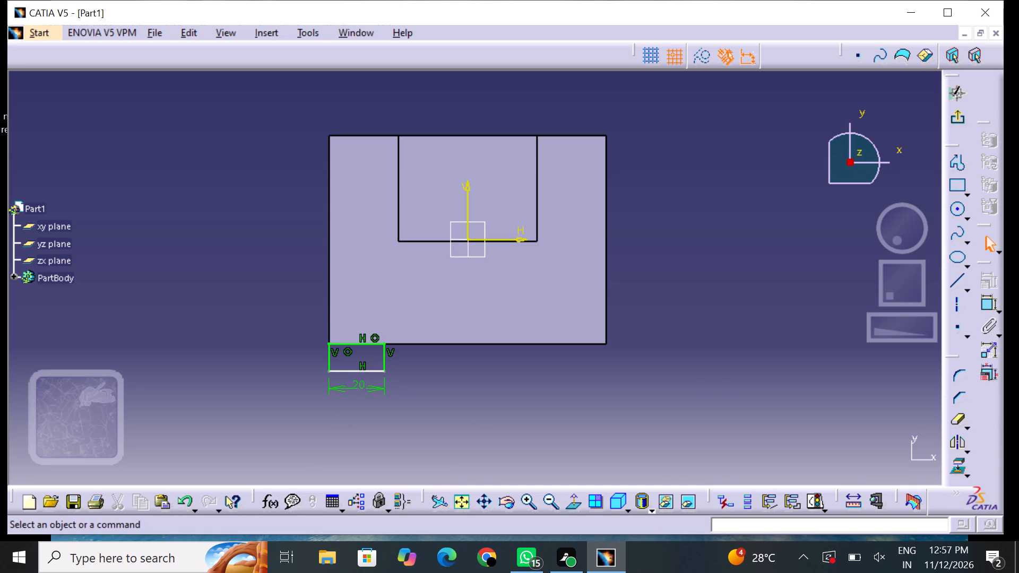
{"action": "double_click", "coordinate": [358, 389]}
{"action": "key", "text": "BackSpace"}
{"action": "type", "text": "30"}
{"action": "key", "text": "Return"}
{"action": "left_click", "coordinate": [489, 385]}
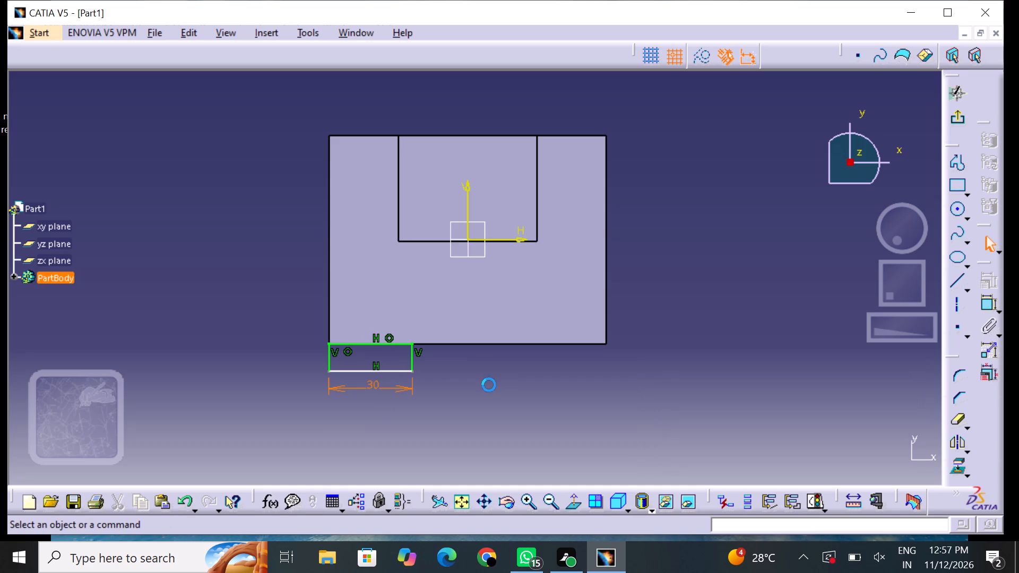
Dimension the small rectangle's vertical height and set it to 12 mm.
{"action": "left_click", "coordinate": [990, 306]}
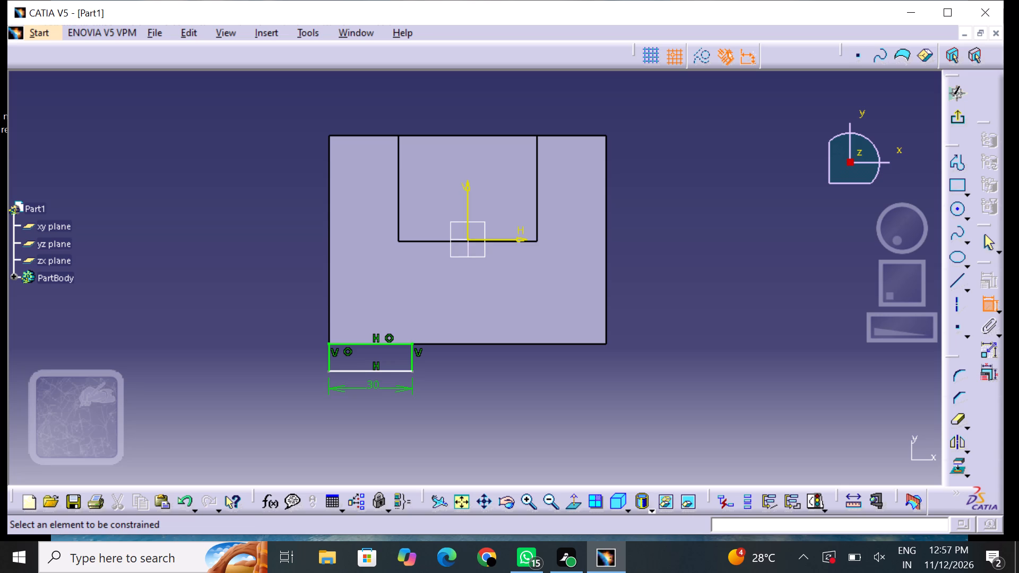
{"action": "left_click", "coordinate": [412, 358]}
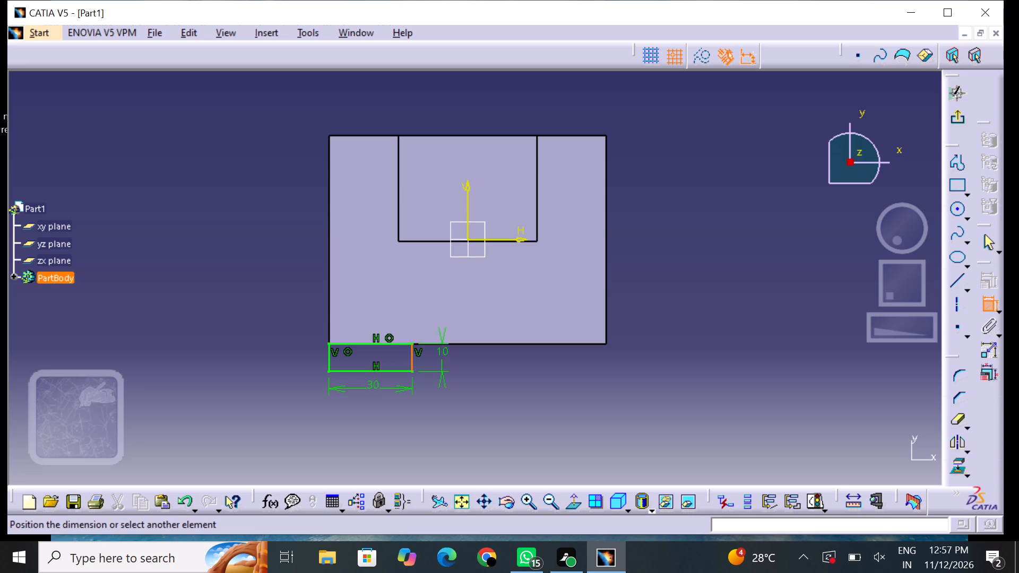
{"action": "left_click", "coordinate": [442, 362]}
{"action": "double_click", "coordinate": [442, 361]}
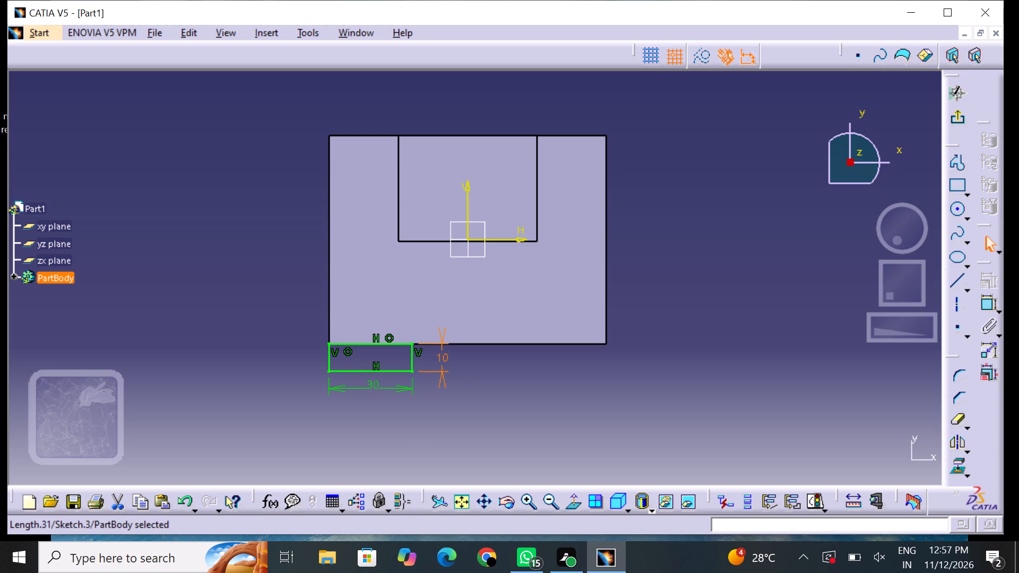
{"action": "left_click", "coordinate": [442, 360]}
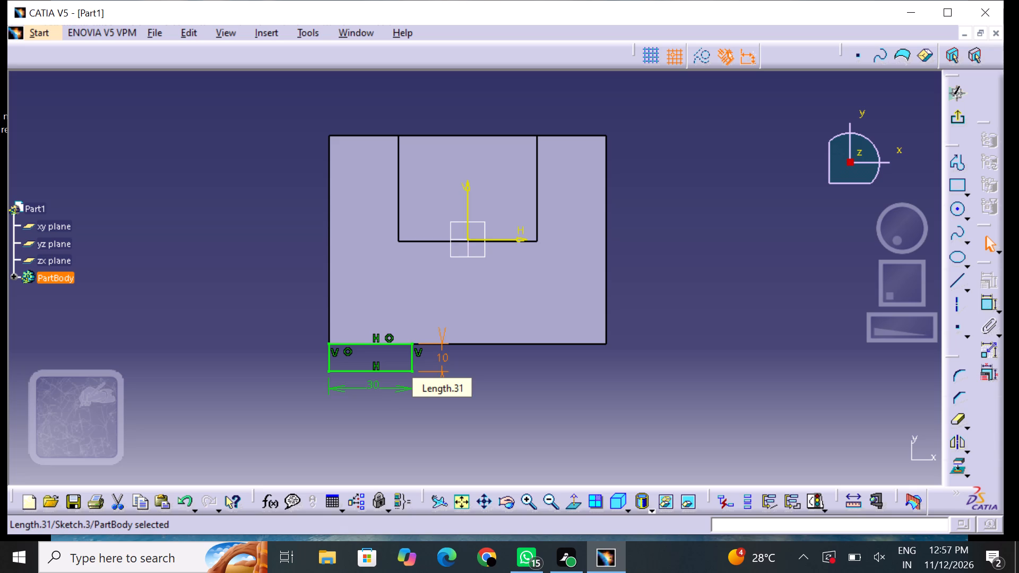
{"action": "double_click", "coordinate": [442, 360]}
{"action": "key", "text": "BackSpace"}
{"action": "type", "text": "12"}
{"action": "key", "text": "Return"}
{"action": "left_click_drag", "start_coordinate": [462, 370], "coordinate": [463, 381]}
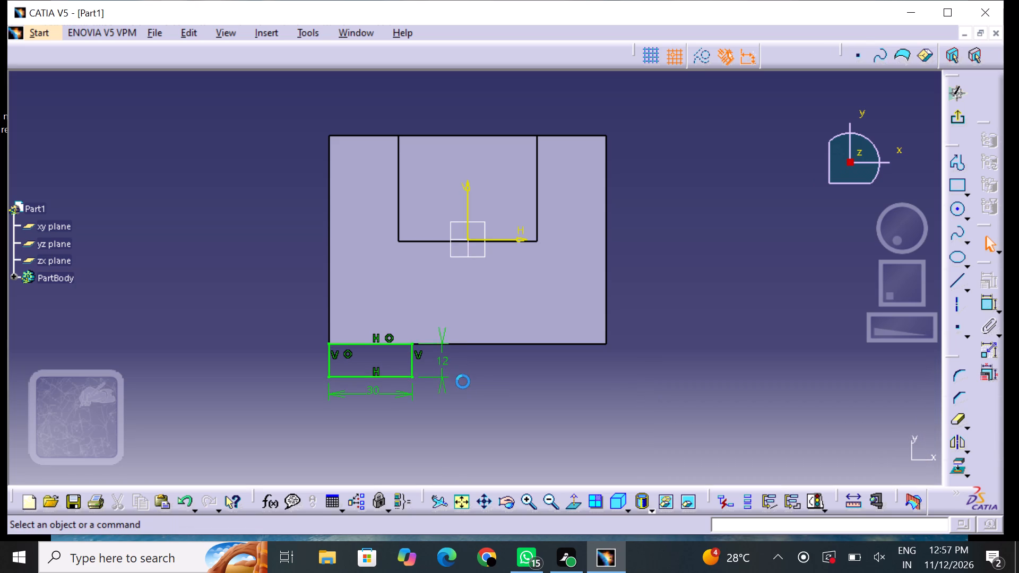
{"action": "left_click_drag", "start_coordinate": [463, 381], "coordinate": [463, 377]}
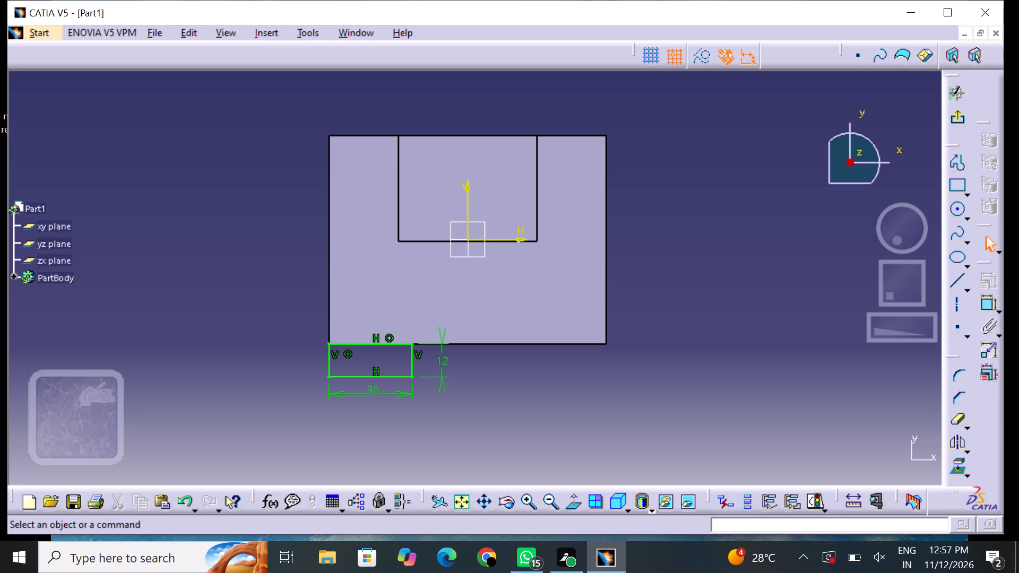
Delete the small rectangle's 12 mm height dimension.
{"action": "key", "text": "ctrl+z"}
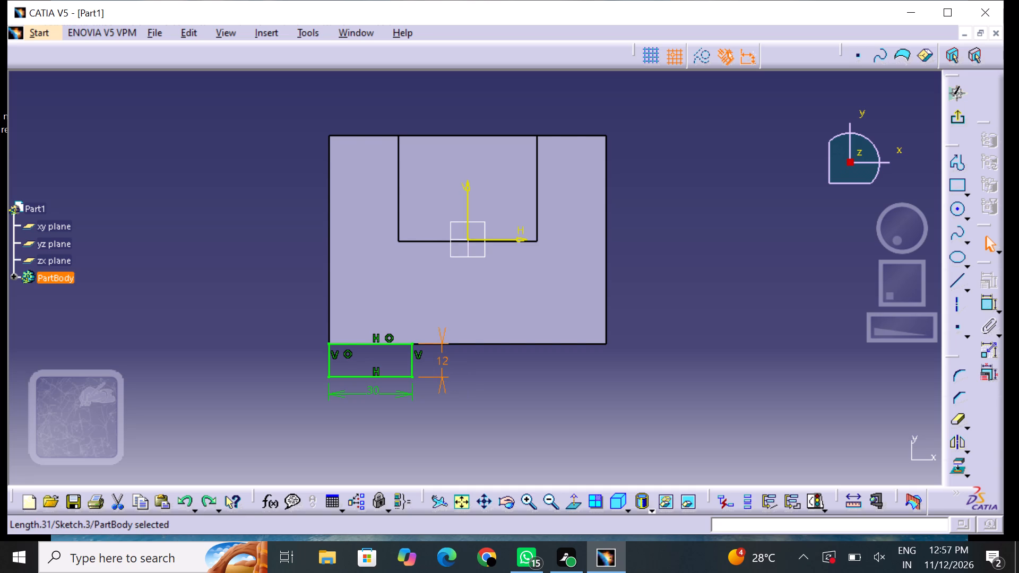
{"action": "left_click", "coordinate": [440, 363]}
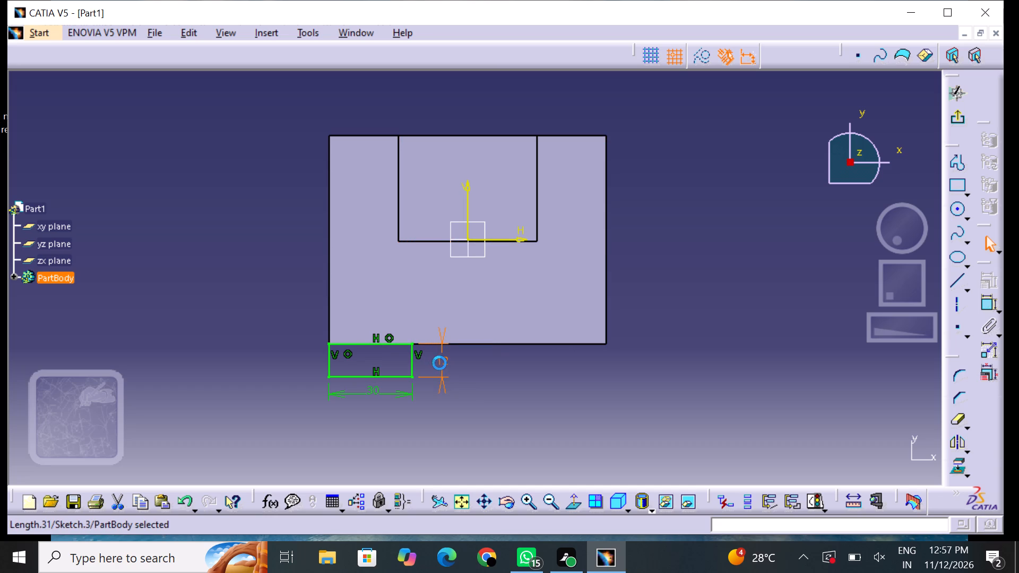
{"action": "right_click", "coordinate": [432, 363]}
{"action": "right_click", "coordinate": [439, 359]}
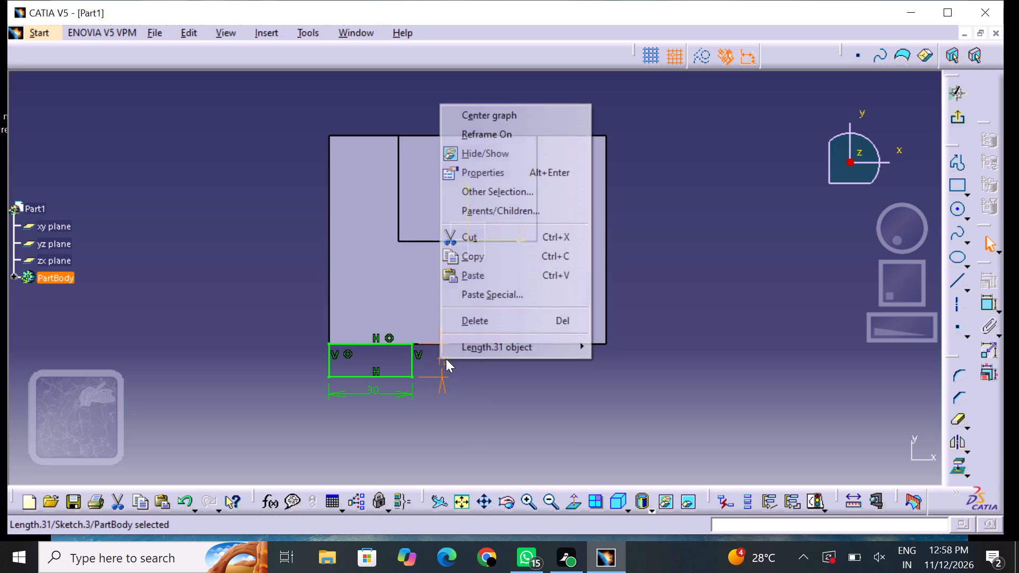
{"action": "left_click_drag", "start_coordinate": [503, 315], "coordinate": [504, 320]}
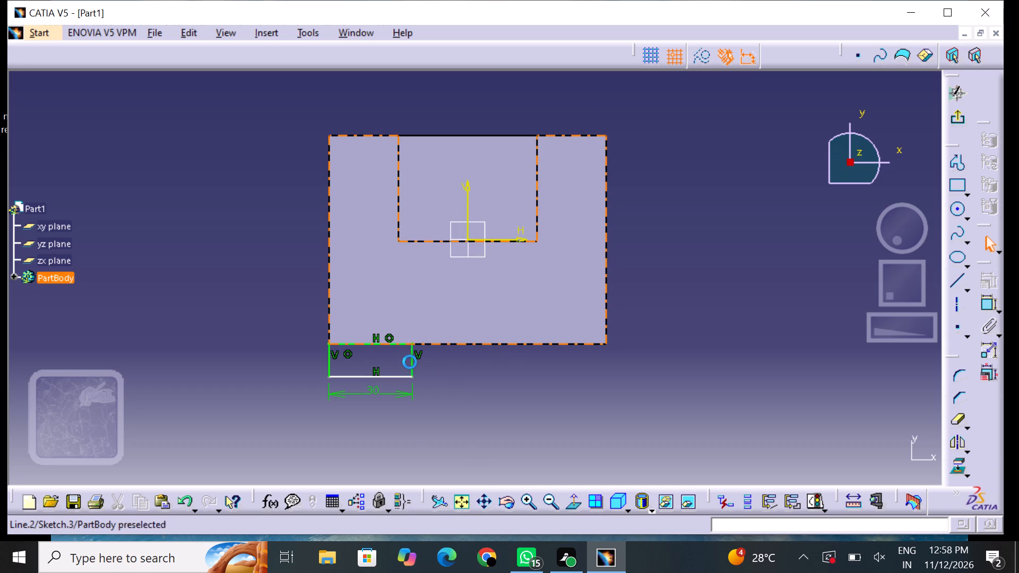
Delete the small rectangle's right vertical line.
{"action": "left_click", "coordinate": [410, 362]}
{"action": "right_click", "coordinate": [411, 362]}
{"action": "left_click", "coordinate": [469, 324]}
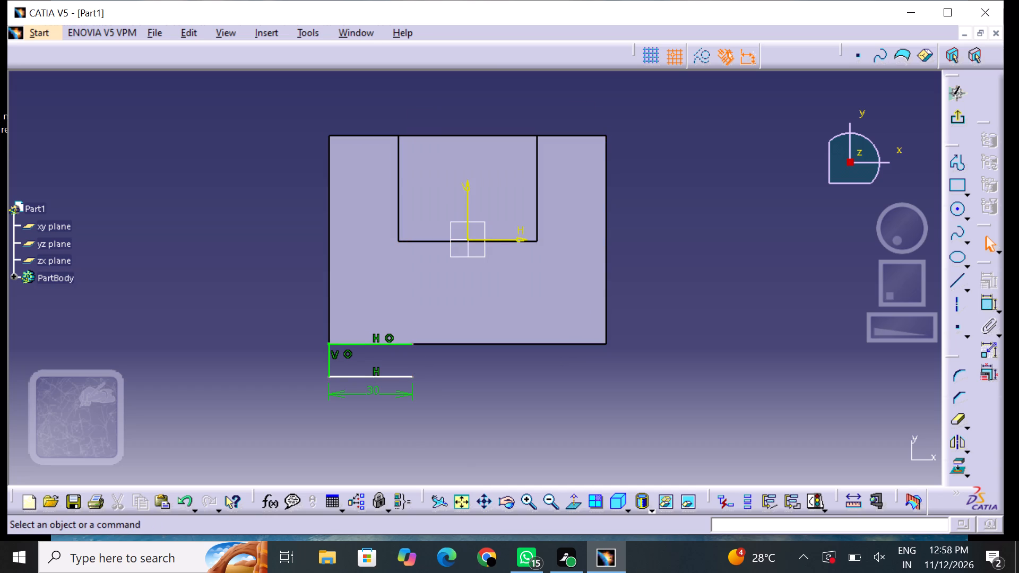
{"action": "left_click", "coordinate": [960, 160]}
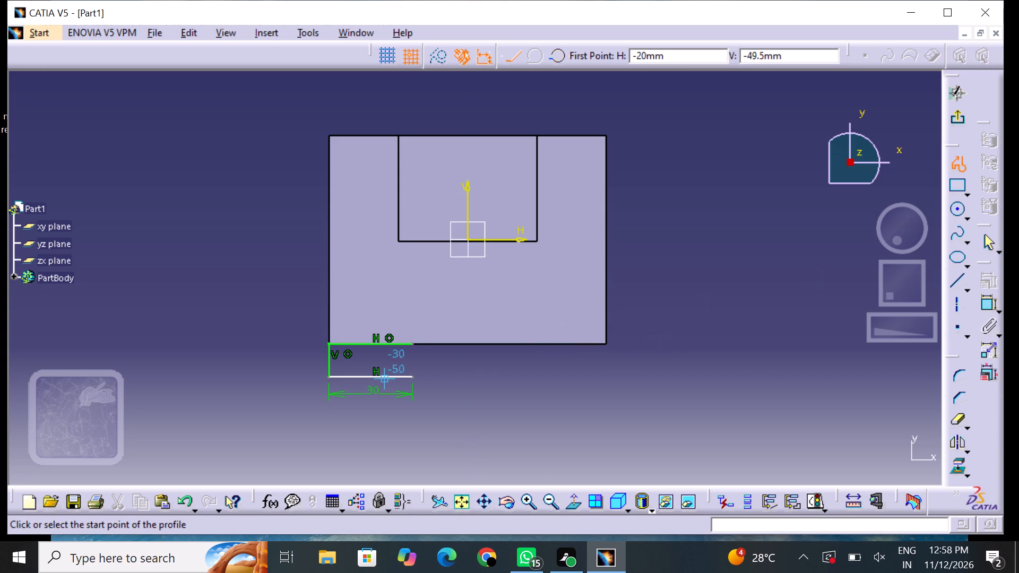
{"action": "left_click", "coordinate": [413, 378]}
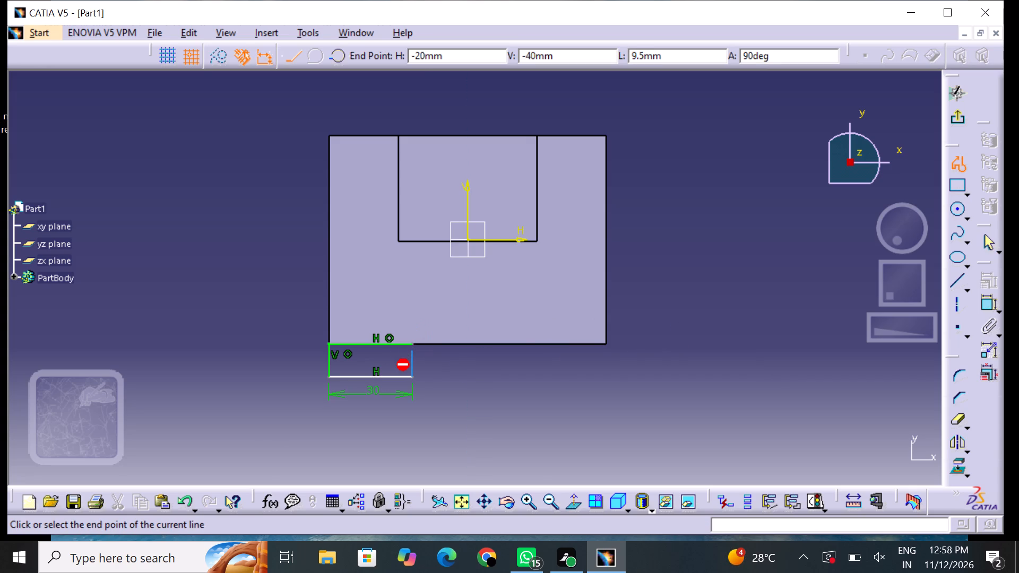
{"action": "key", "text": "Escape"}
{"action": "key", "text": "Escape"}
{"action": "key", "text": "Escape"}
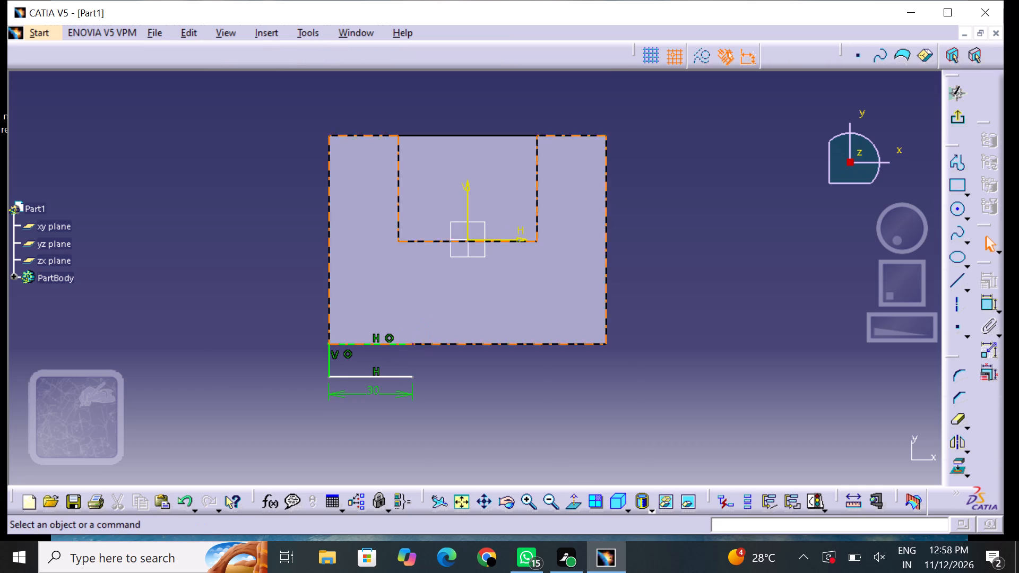
Delete the remaining lines of the small rectangle below the block, together with their constraints and the 30 mm dimension.
{"action": "left_click_drag", "start_coordinate": [262, 305], "coordinate": [431, 411]}
{"action": "key", "text": "Delete"}
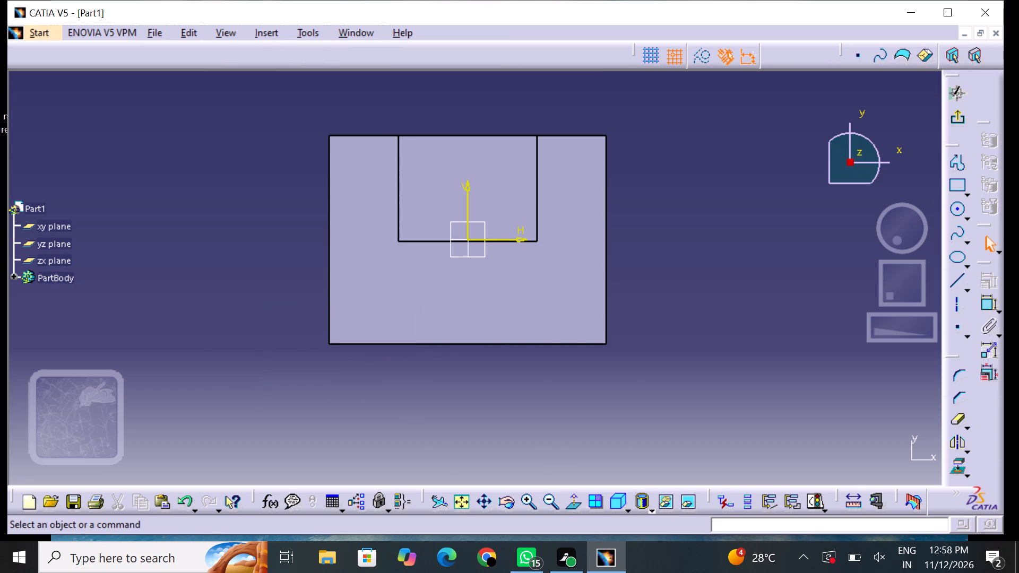
Sketch a stepped profile below the block's lower-left corner, running about 30 mm down, 30 mm right and 10 mm up.
{"action": "left_click", "coordinate": [955, 164]}
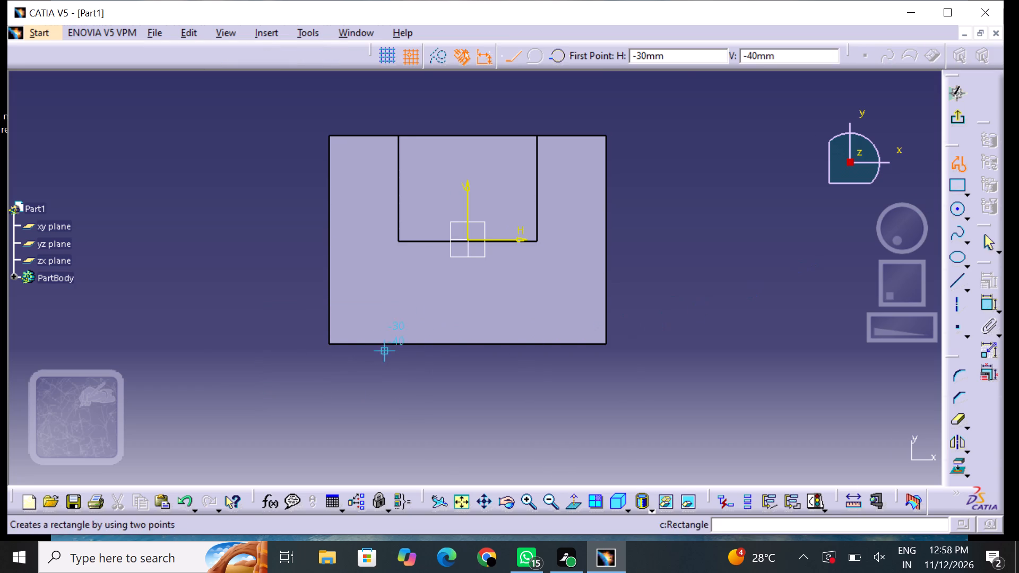
{"action": "left_click", "coordinate": [324, 355]}
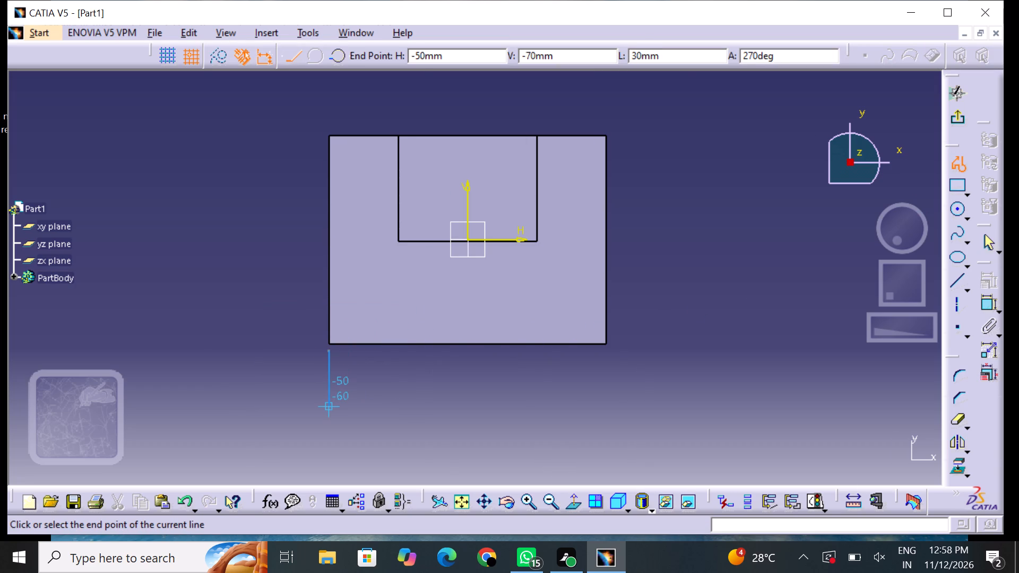
{"action": "left_click", "coordinate": [317, 422]}
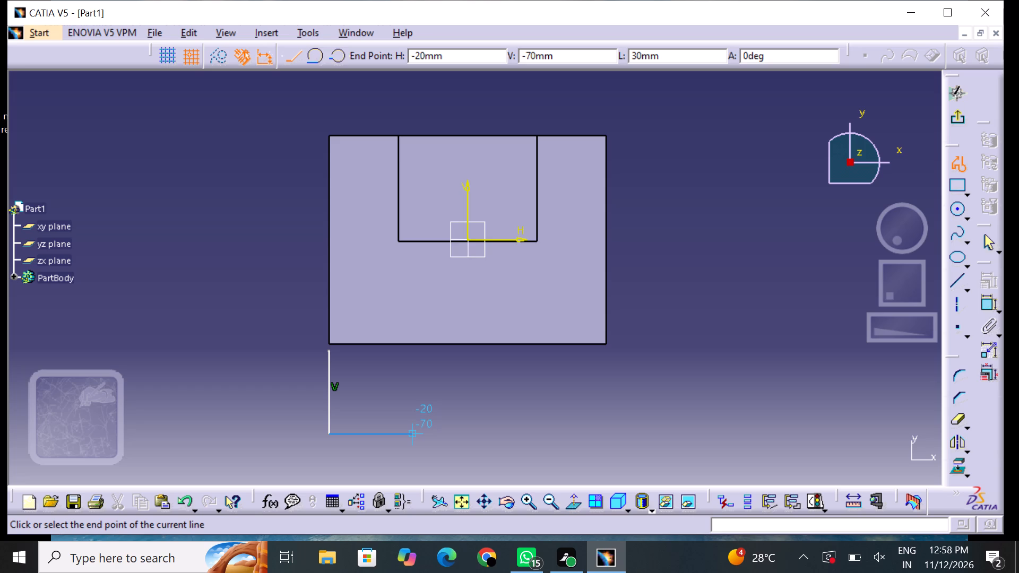
{"action": "left_click", "coordinate": [402, 437]}
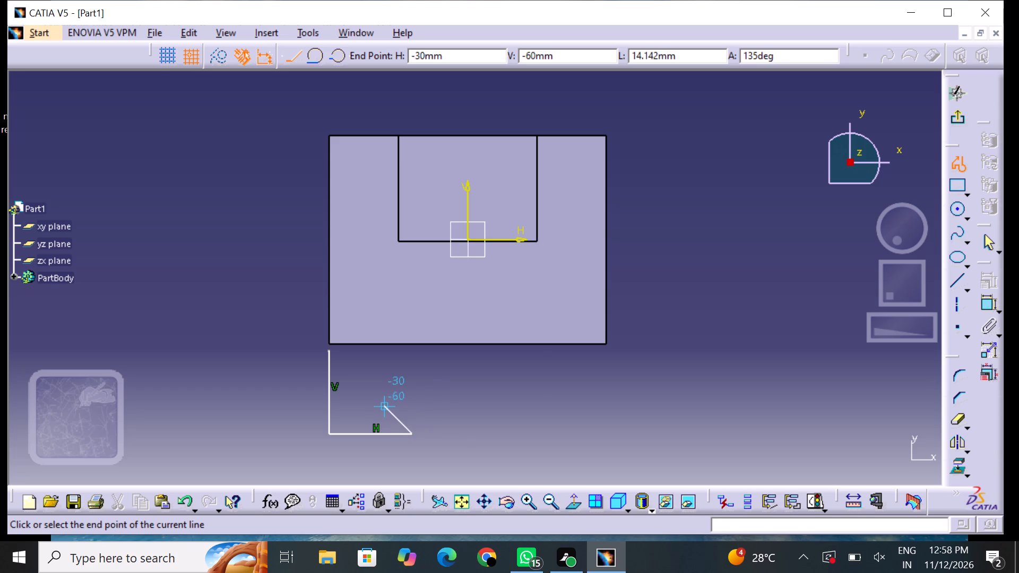
{"action": "left_click", "coordinate": [416, 404]}
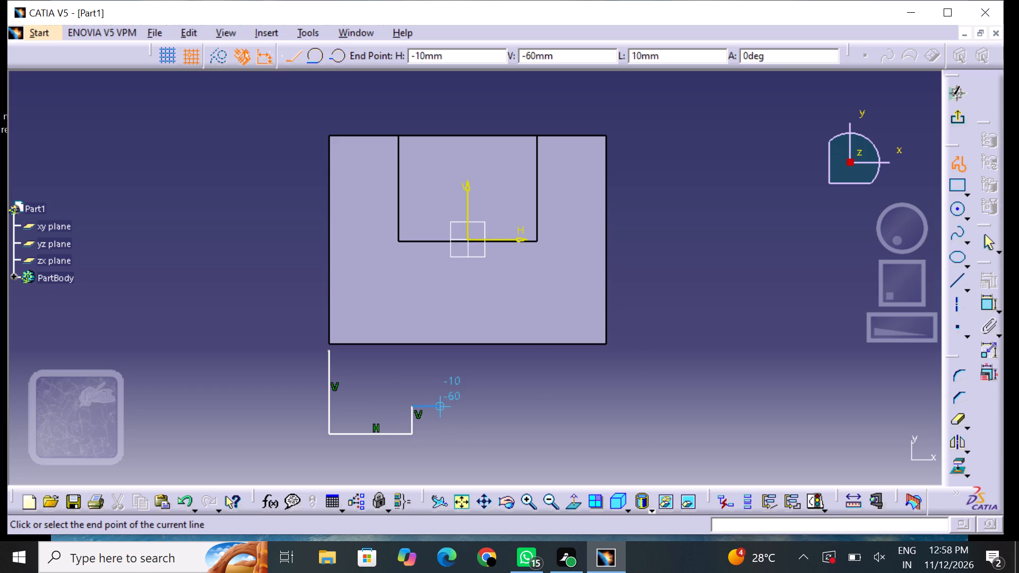
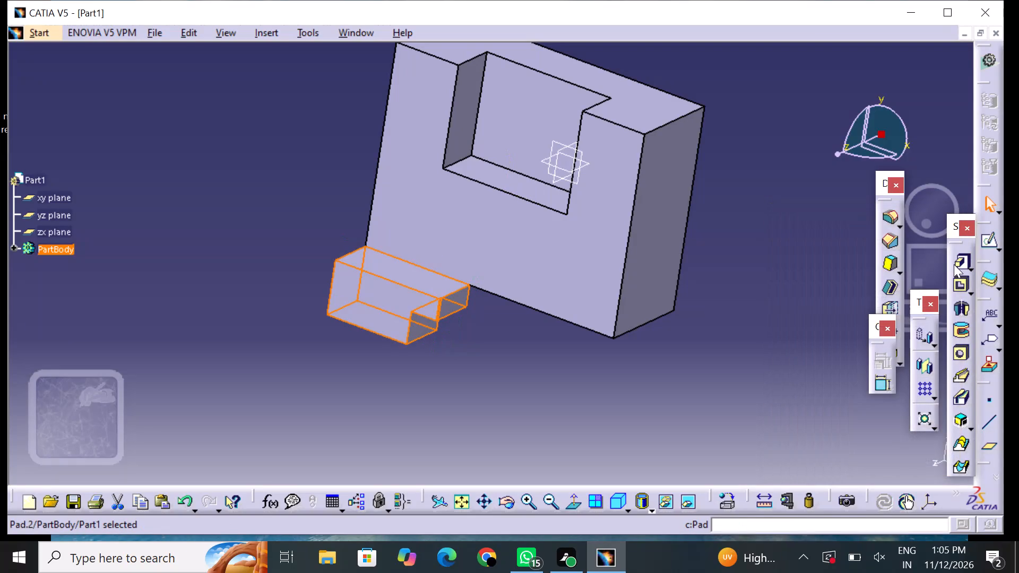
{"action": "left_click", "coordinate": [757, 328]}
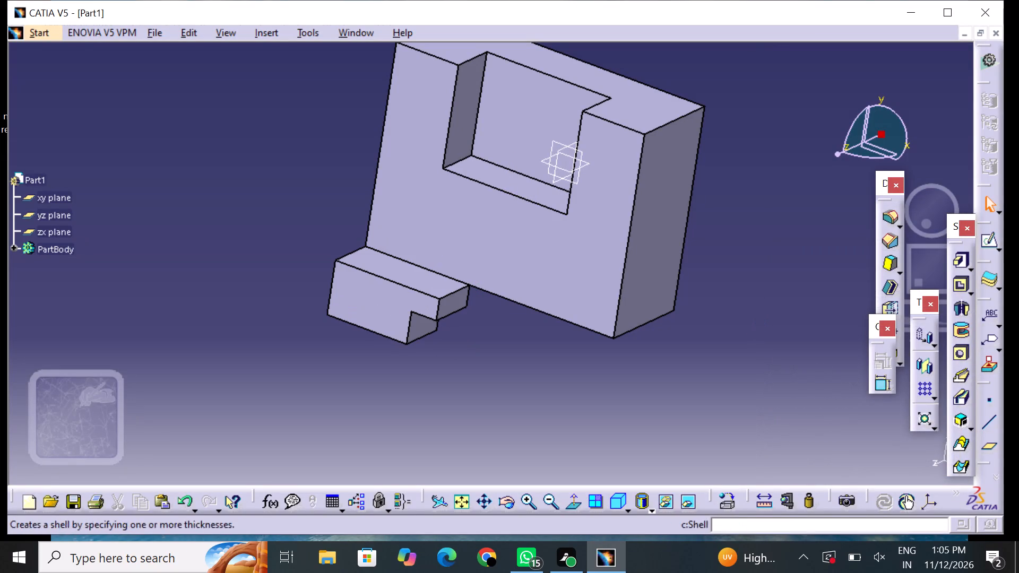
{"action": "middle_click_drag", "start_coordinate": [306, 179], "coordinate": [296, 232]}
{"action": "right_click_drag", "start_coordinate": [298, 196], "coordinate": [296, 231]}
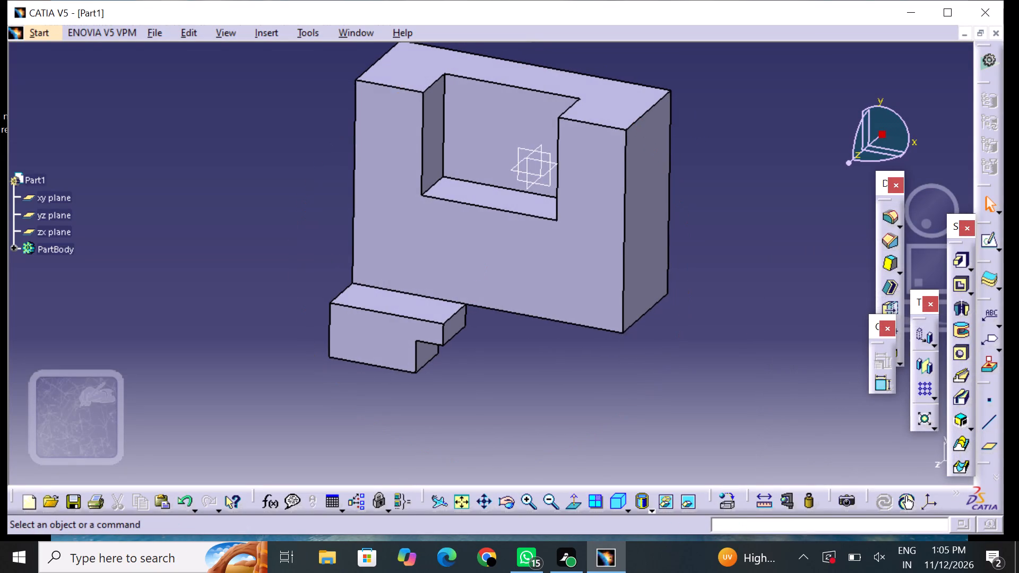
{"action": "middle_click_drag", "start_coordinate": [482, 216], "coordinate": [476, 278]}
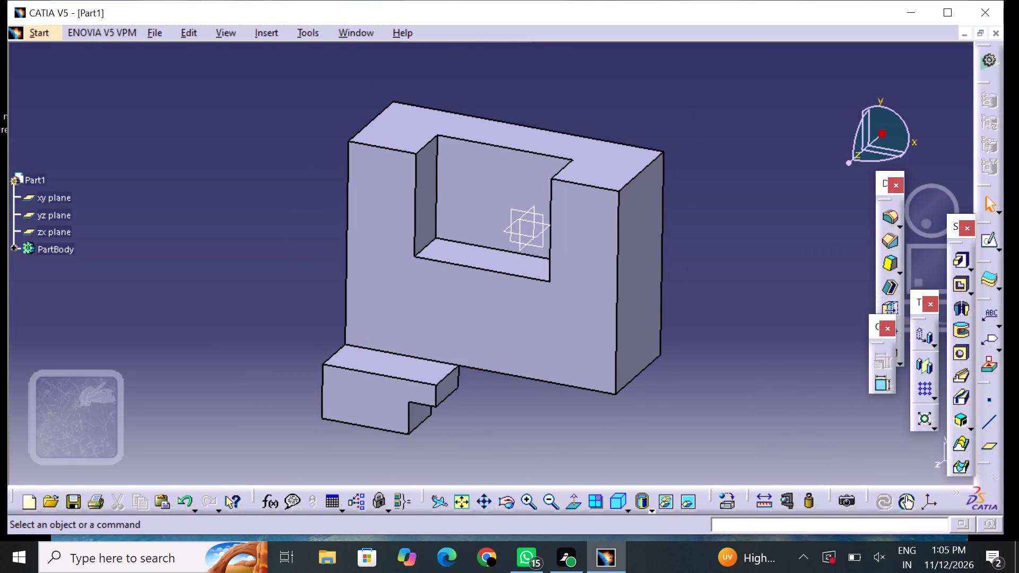
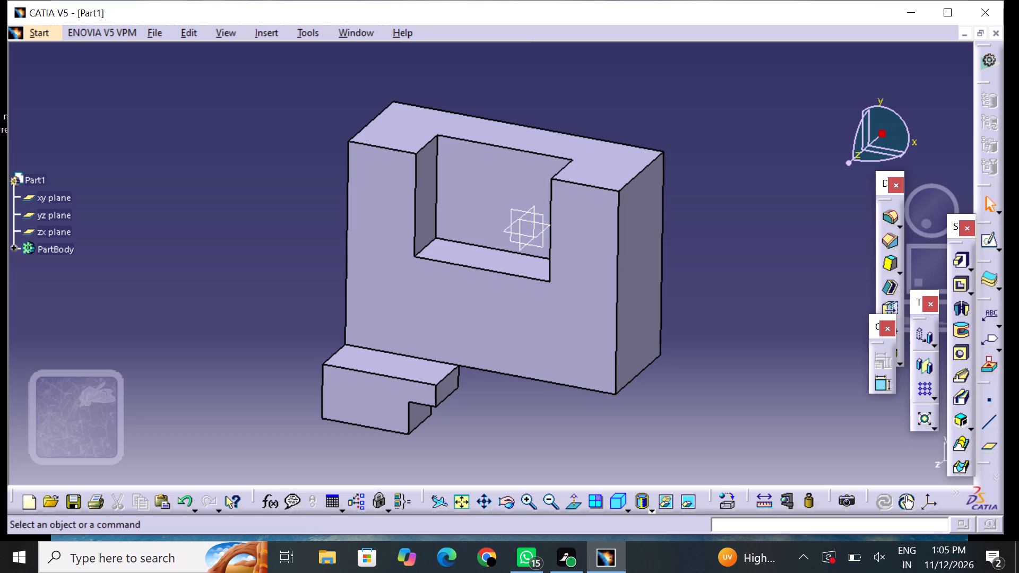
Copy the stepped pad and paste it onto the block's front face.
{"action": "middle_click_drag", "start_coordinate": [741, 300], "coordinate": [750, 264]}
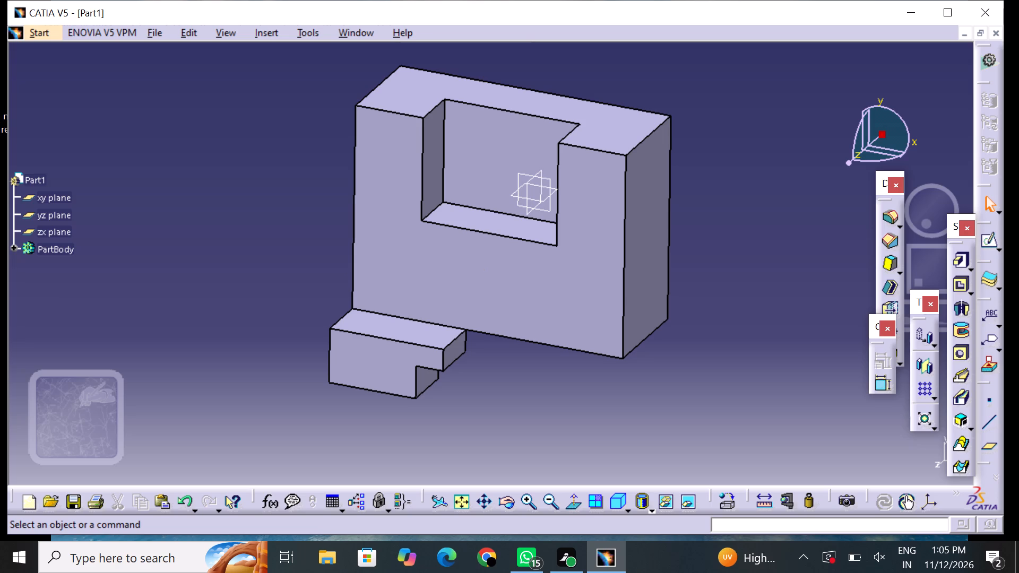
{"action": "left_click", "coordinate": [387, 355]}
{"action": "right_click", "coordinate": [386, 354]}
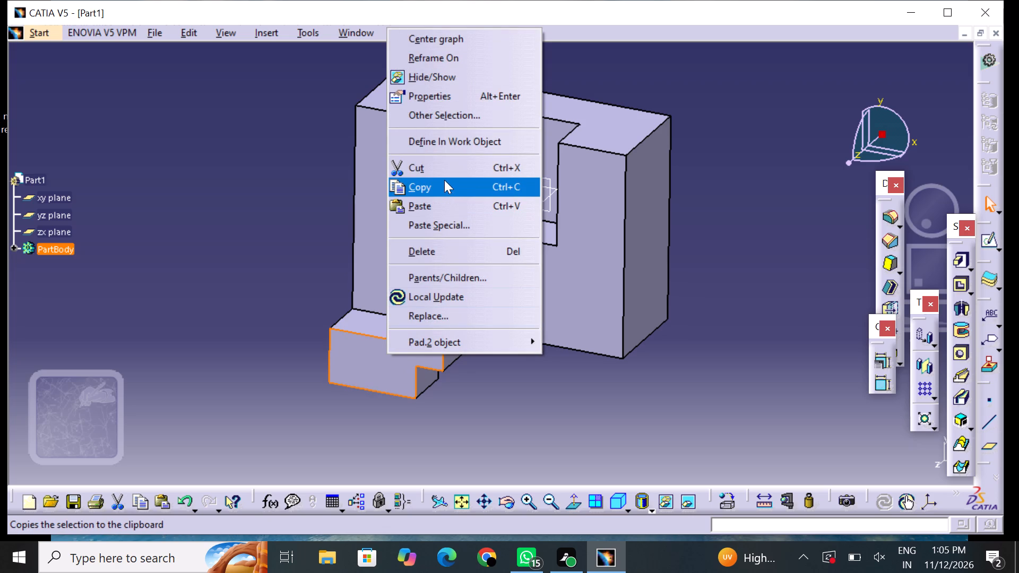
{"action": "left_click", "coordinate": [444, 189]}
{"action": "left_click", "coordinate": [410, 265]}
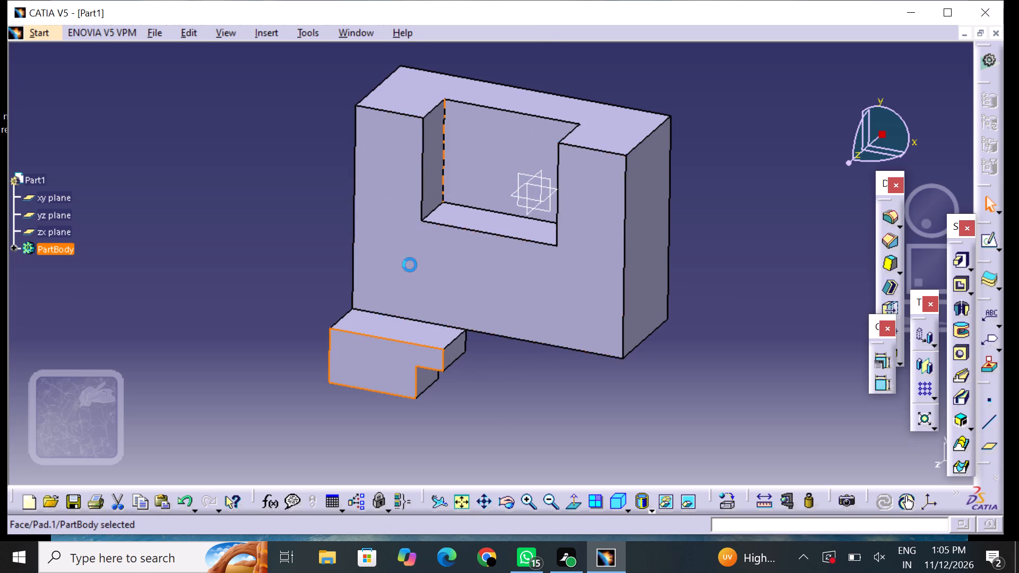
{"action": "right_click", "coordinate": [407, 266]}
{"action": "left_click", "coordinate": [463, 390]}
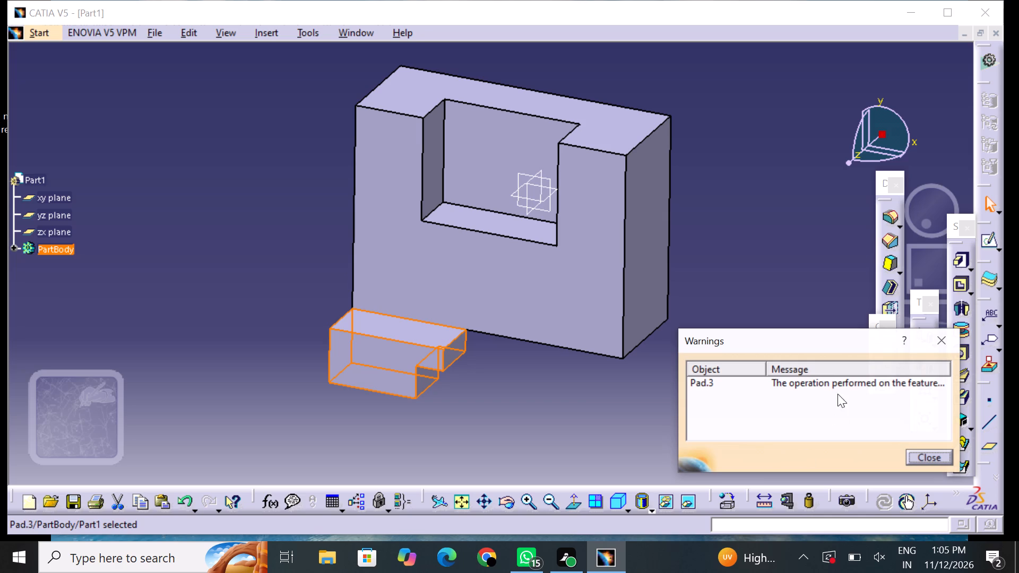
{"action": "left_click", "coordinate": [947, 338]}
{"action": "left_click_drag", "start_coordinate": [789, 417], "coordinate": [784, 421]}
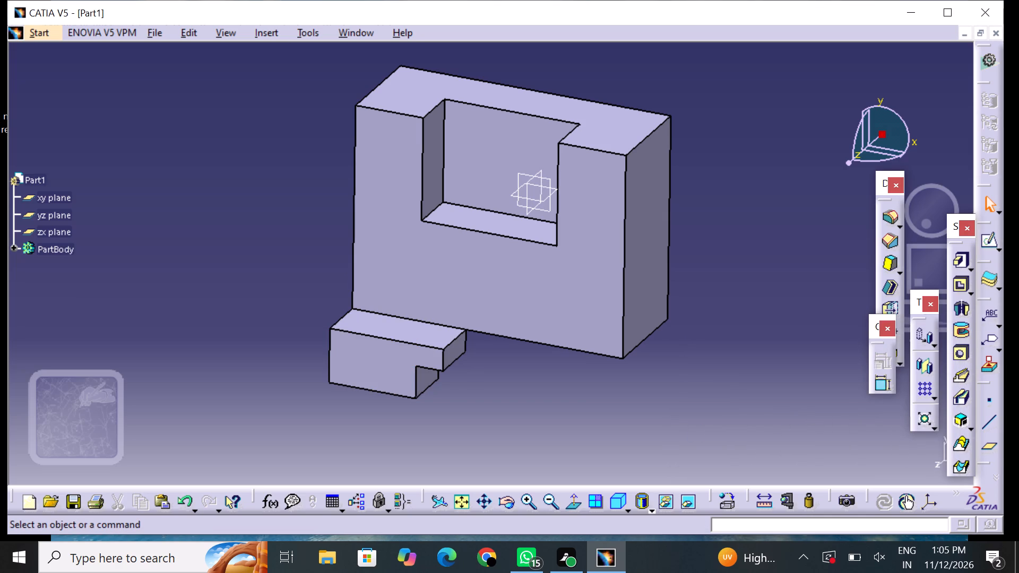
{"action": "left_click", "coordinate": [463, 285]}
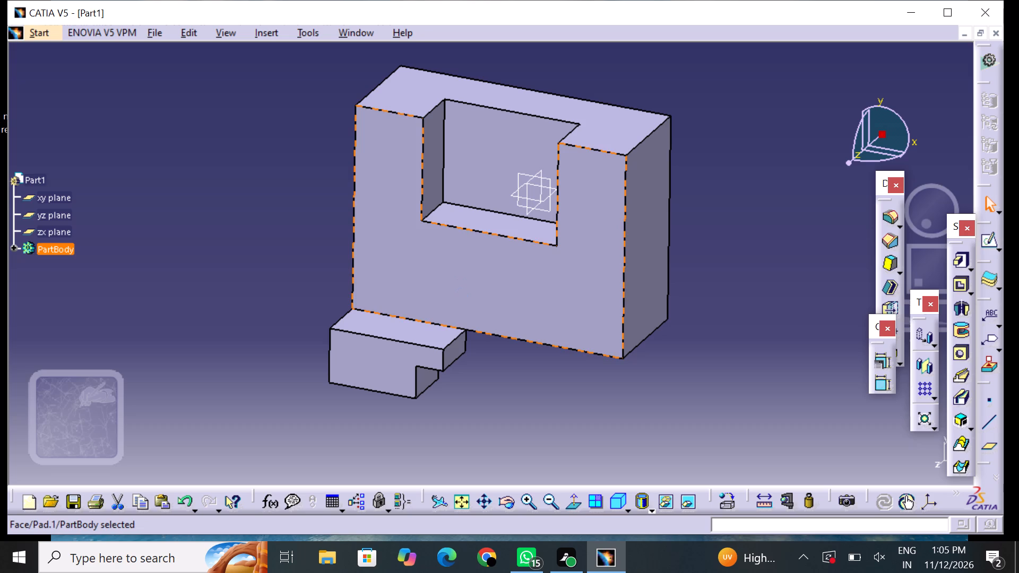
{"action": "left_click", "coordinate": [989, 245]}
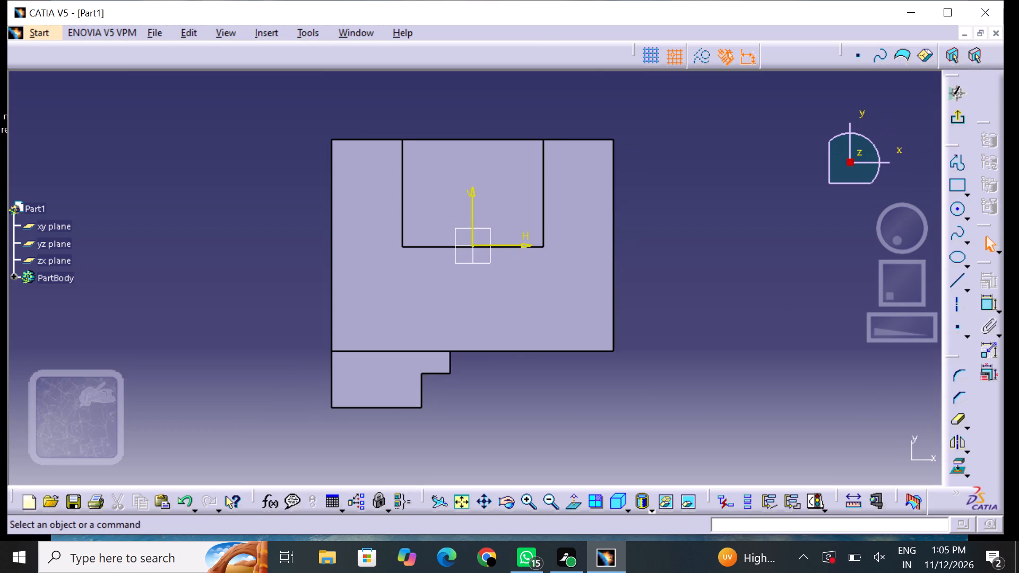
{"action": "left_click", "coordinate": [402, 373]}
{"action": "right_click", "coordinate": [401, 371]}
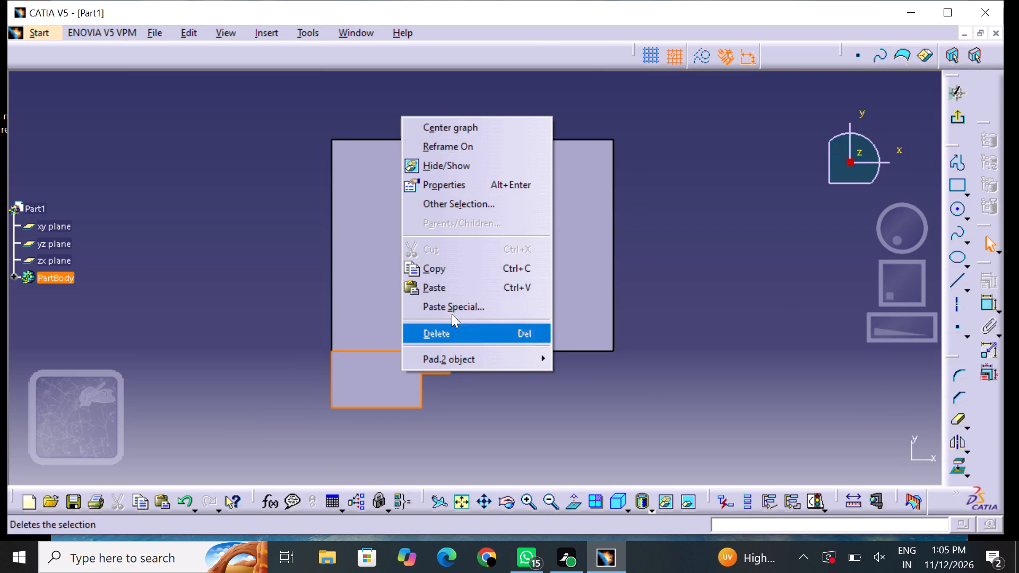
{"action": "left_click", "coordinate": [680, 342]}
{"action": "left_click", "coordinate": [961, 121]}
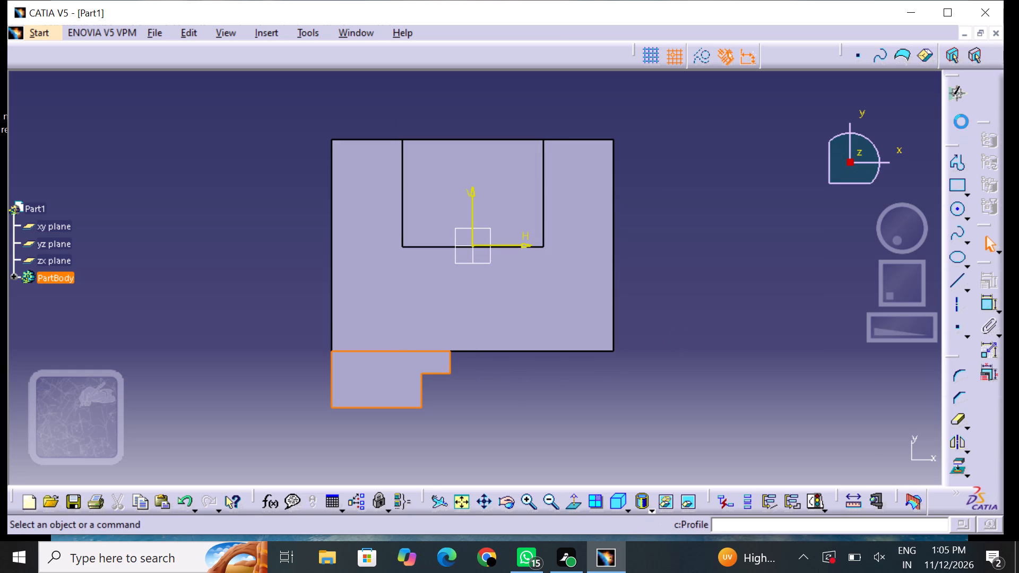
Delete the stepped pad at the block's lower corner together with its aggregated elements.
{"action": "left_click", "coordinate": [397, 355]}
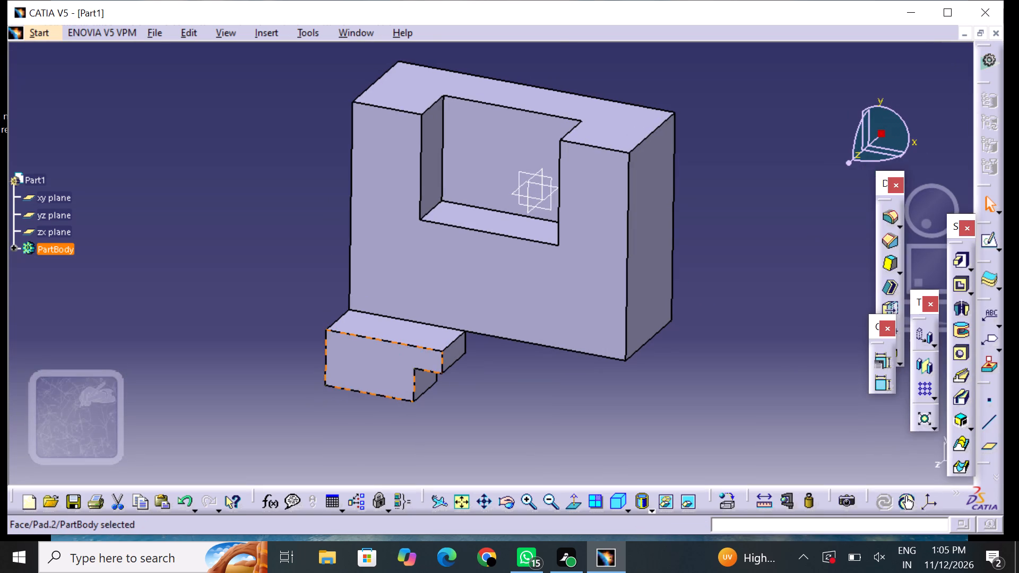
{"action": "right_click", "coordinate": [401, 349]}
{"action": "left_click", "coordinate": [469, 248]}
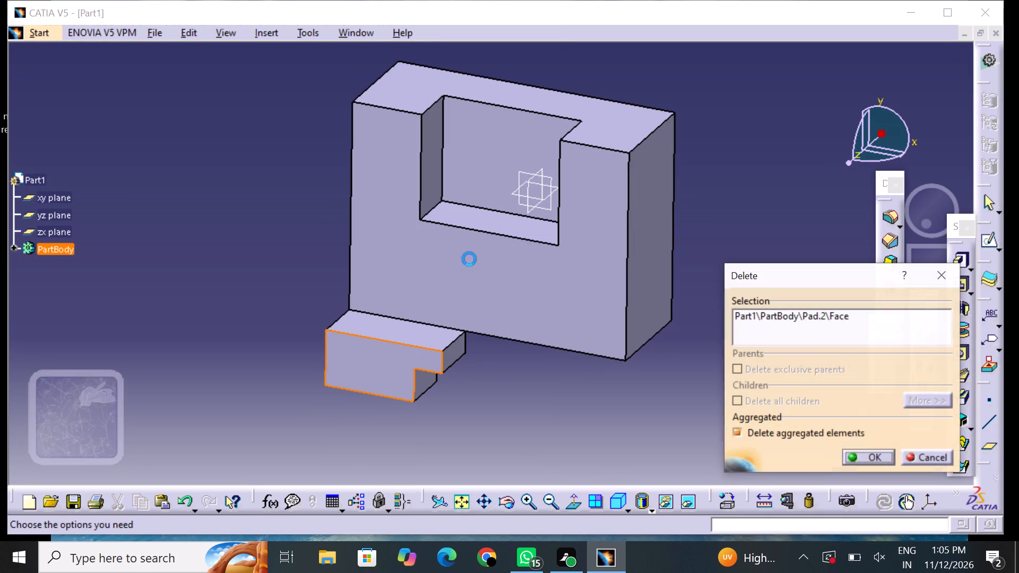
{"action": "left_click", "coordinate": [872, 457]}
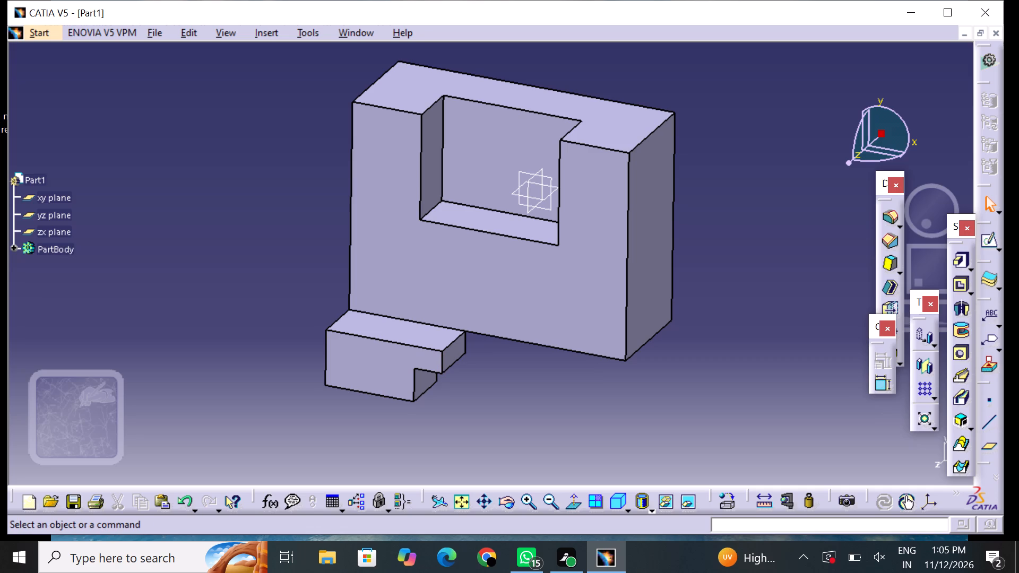
Undo the recent operations back to before the stepped pad's extrusion, keeping only its sketch.
{"action": "key", "text": "ctrl+z"}
{"action": "key", "text": "ctrl+z"}
{"action": "key", "text": "ctrl+z"}
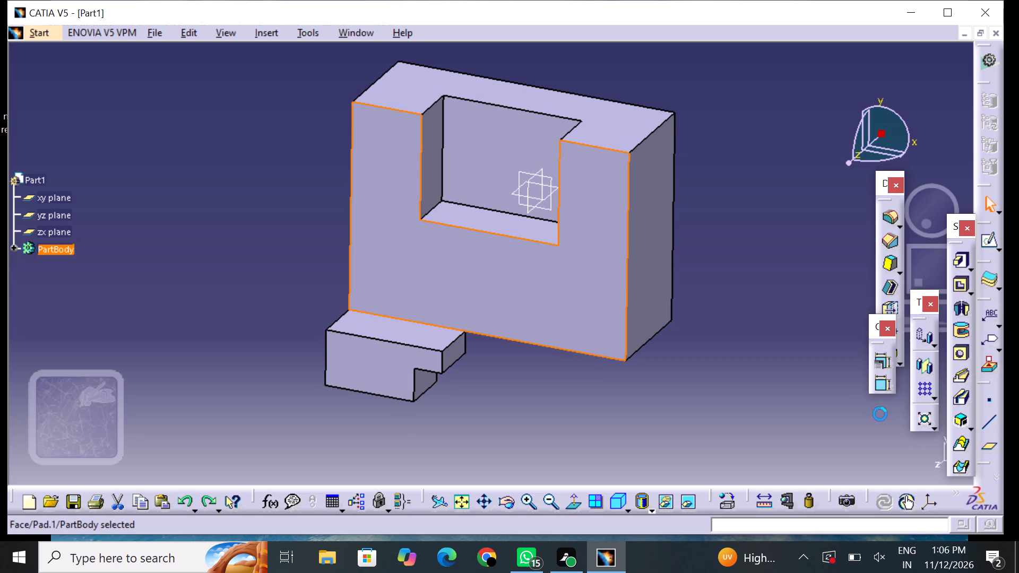
{"action": "key", "text": "ctrl+z"}
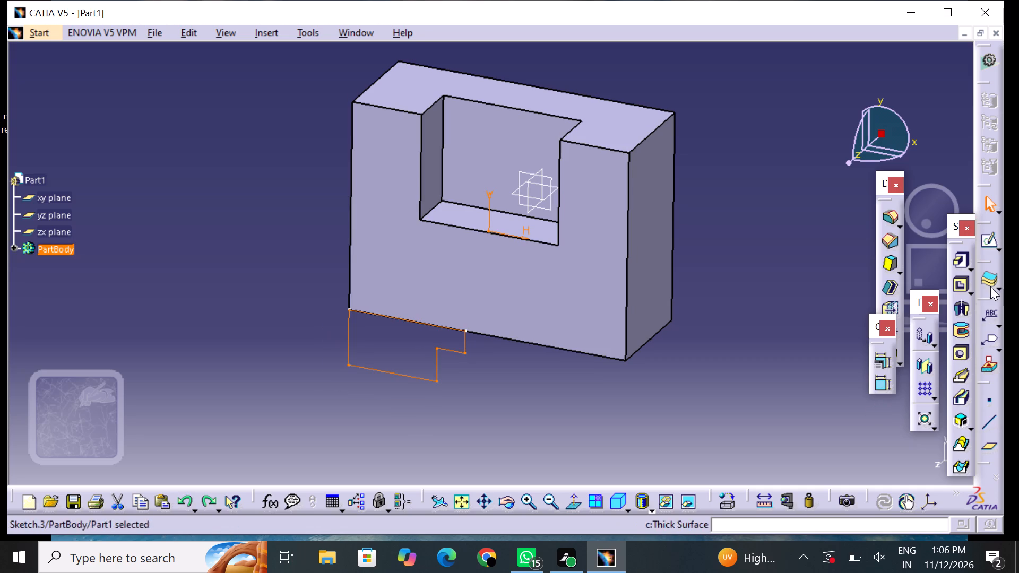
Reopen the stepped pad's sketch and delete all of its geometry and constraints.
{"action": "left_click", "coordinate": [986, 242]}
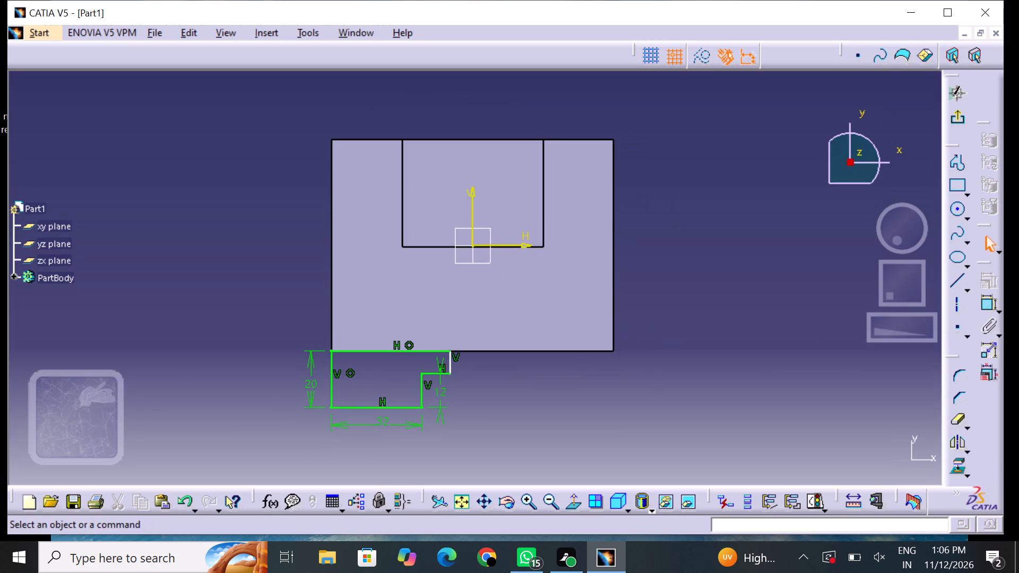
{"action": "left_click_drag", "start_coordinate": [210, 309], "coordinate": [586, 461]}
{"action": "key", "text": "Delete"}
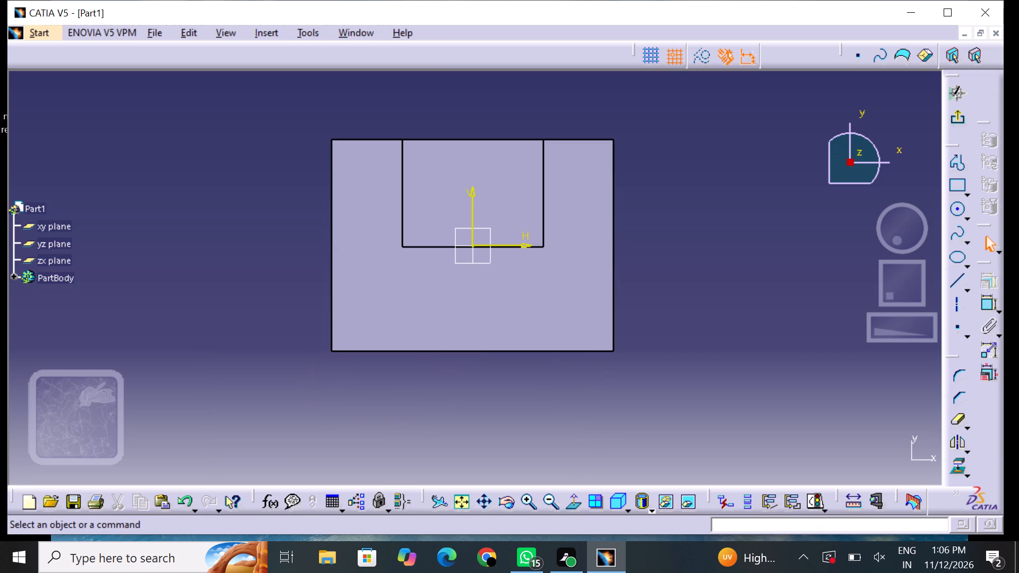
Draw an open stepped profile from the block's left edge: 20 mm left, 40 mm down, 10 mm right, 20 mm up, 10 mm right.
{"action": "left_click", "coordinate": [954, 167]}
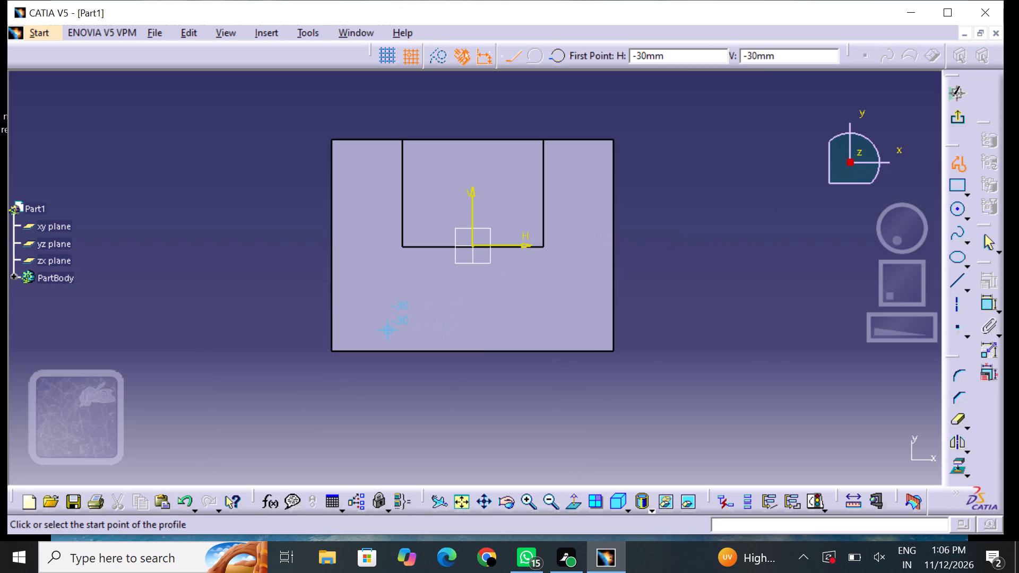
{"action": "left_click", "coordinate": [335, 304]}
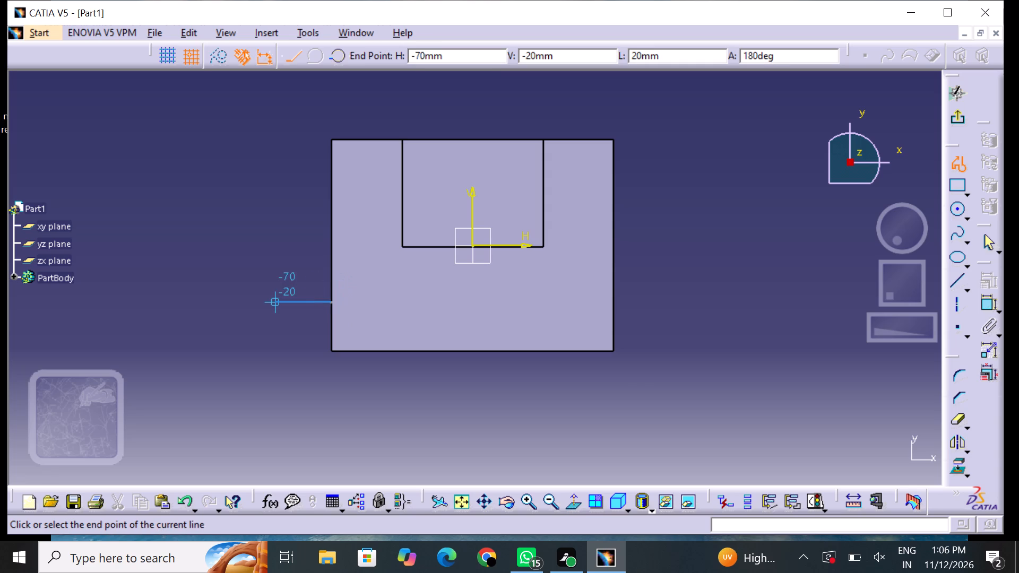
{"action": "left_click", "coordinate": [280, 312]}
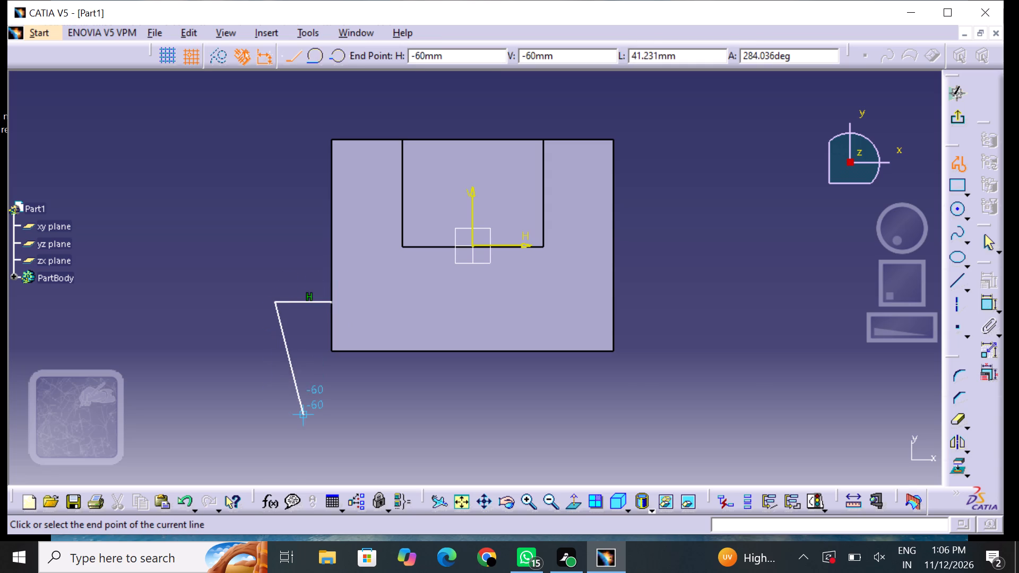
{"action": "left_click", "coordinate": [279, 410]}
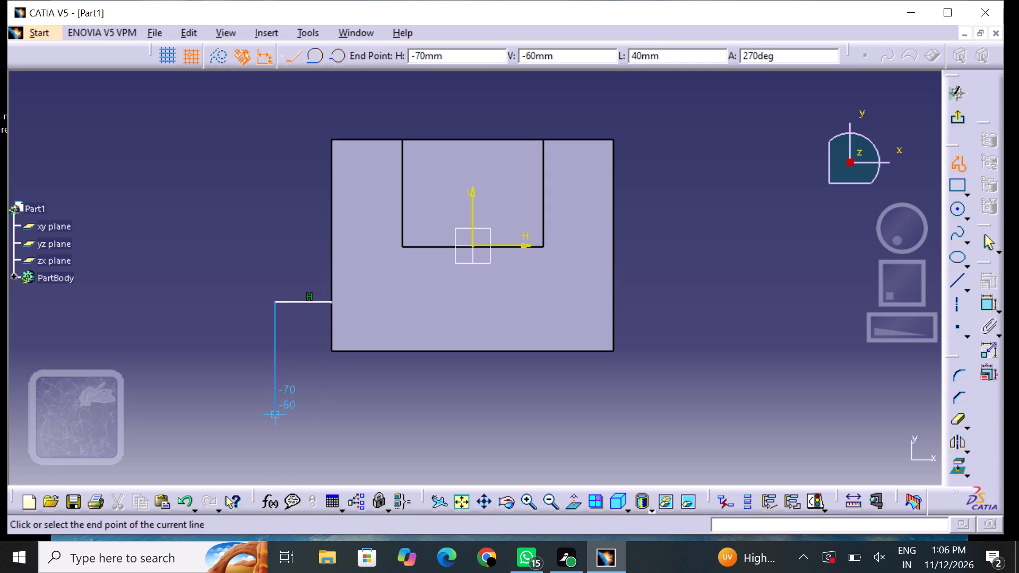
{"action": "left_click", "coordinate": [346, 416]}
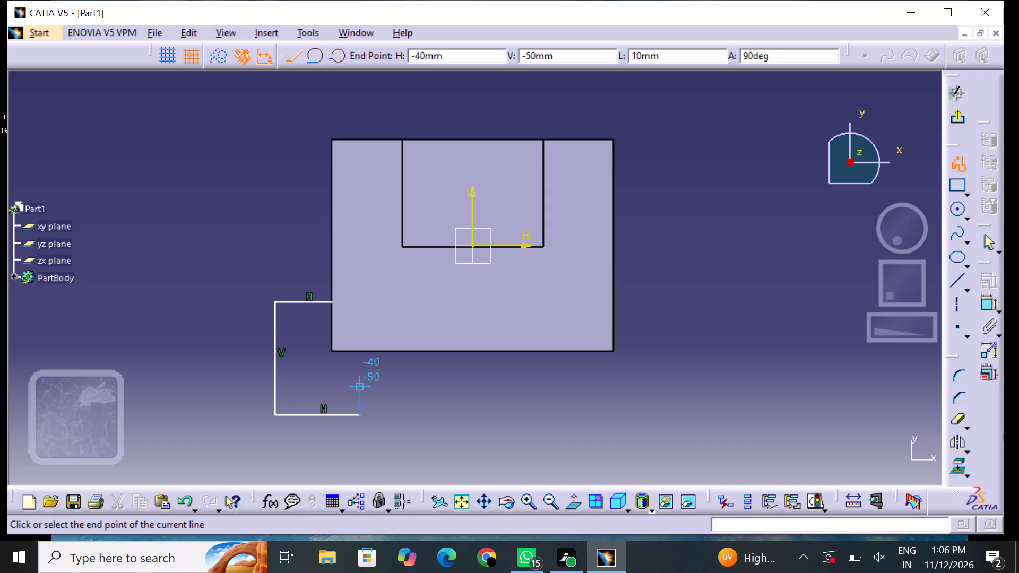
{"action": "key", "text": "ctrl+z"}
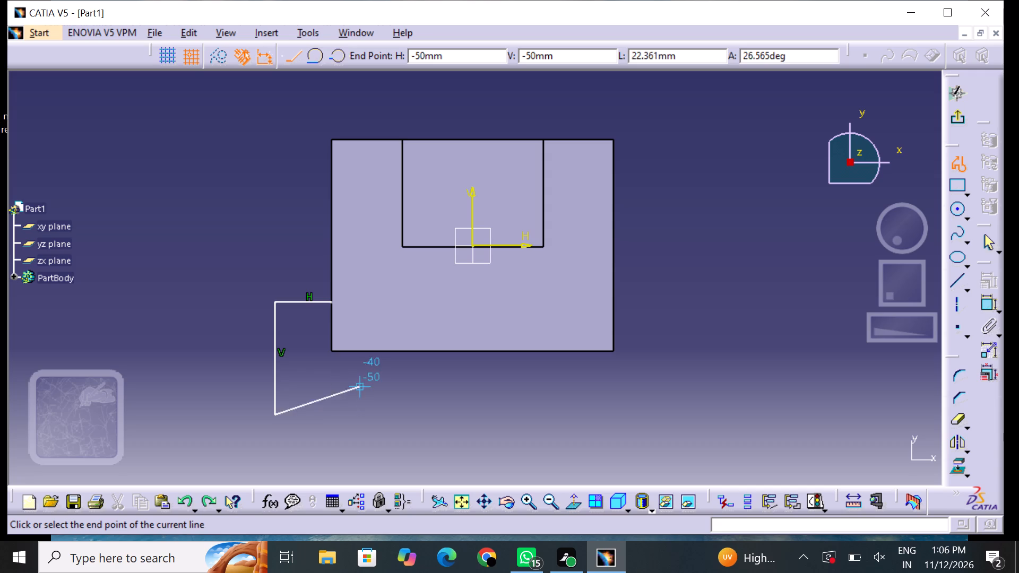
{"action": "left_click", "coordinate": [316, 415]}
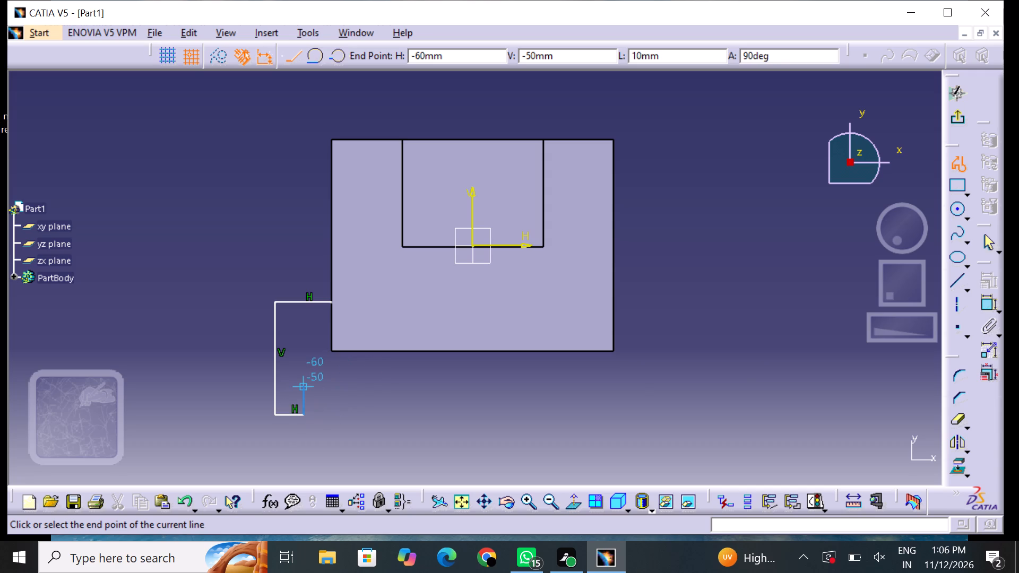
{"action": "left_click", "coordinate": [307, 362]}
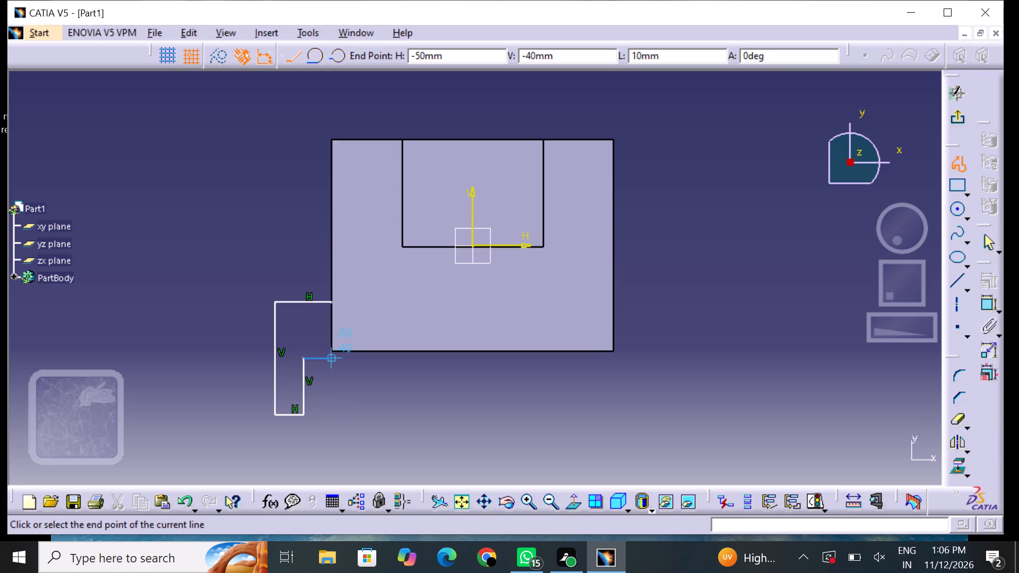
{"action": "key", "text": "ctrl+z"}
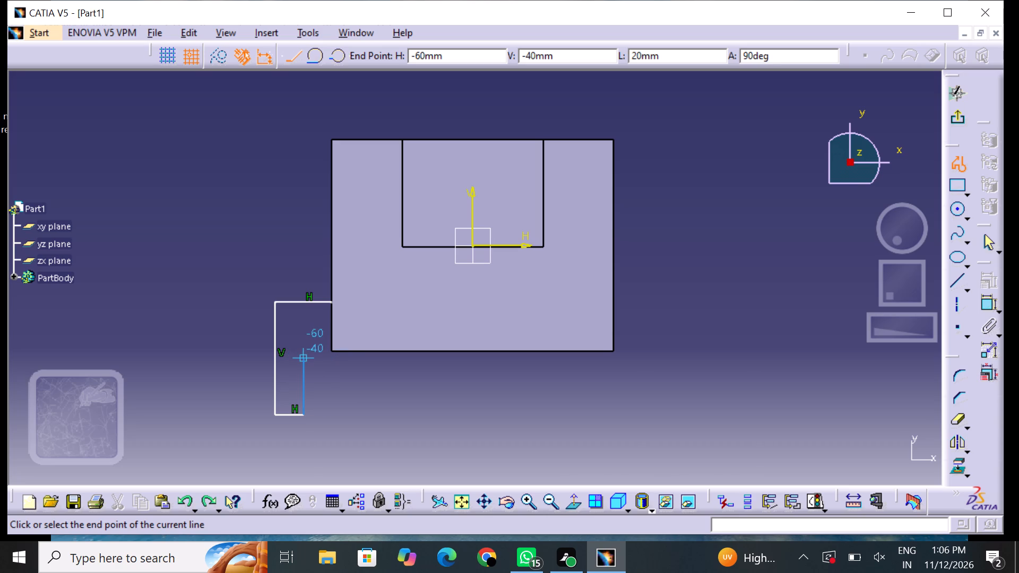
{"action": "left_click", "coordinate": [311, 360]}
{"action": "left_click", "coordinate": [336, 349]}
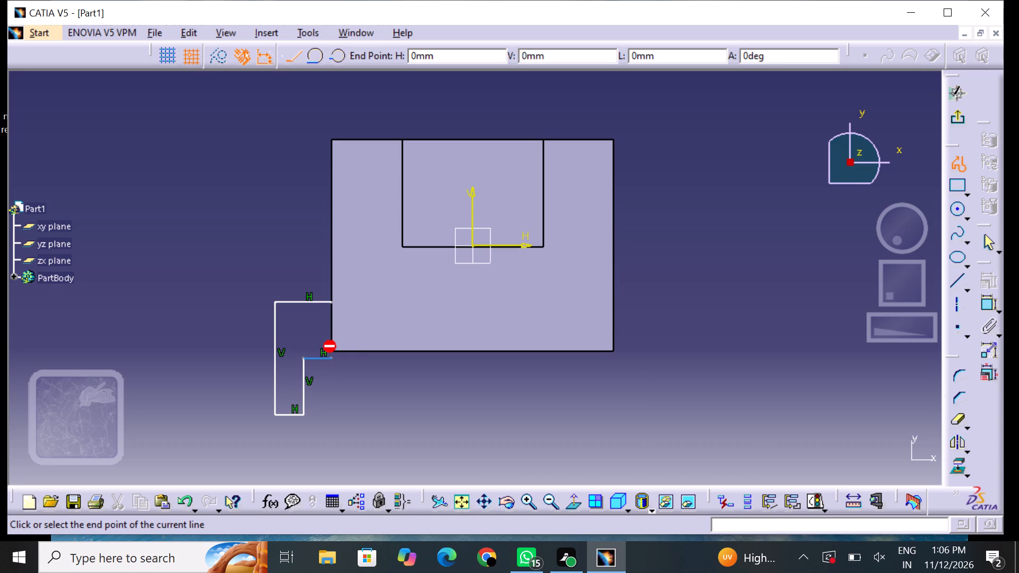
{"action": "key", "text": "Escape"}
{"action": "key", "text": "Escape"}
{"action": "key", "text": "Escape"}
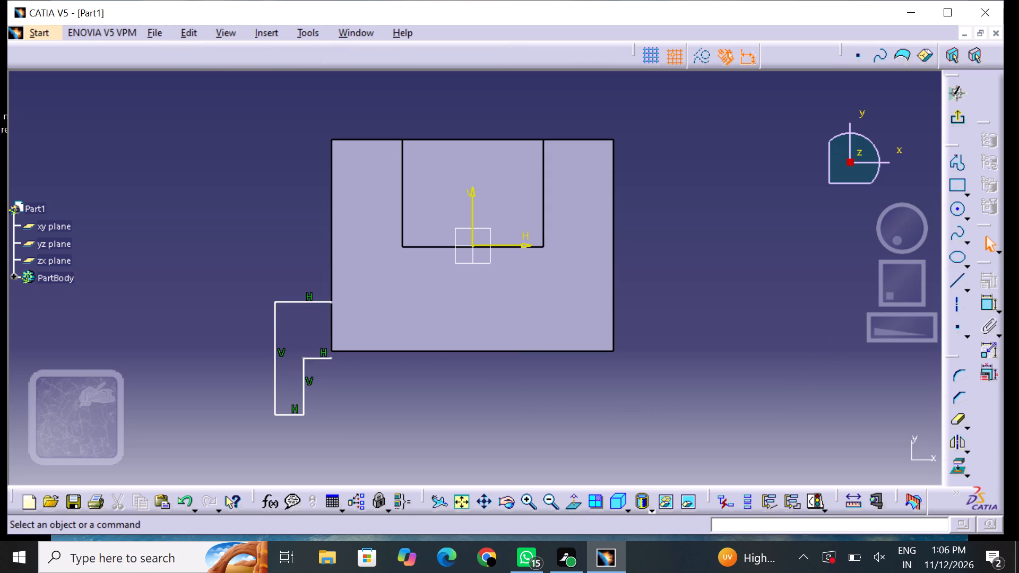
Constrain the profile's short inner horizontal line coincident with the block's bottom edge.
{"action": "left_click", "coordinate": [984, 299]}
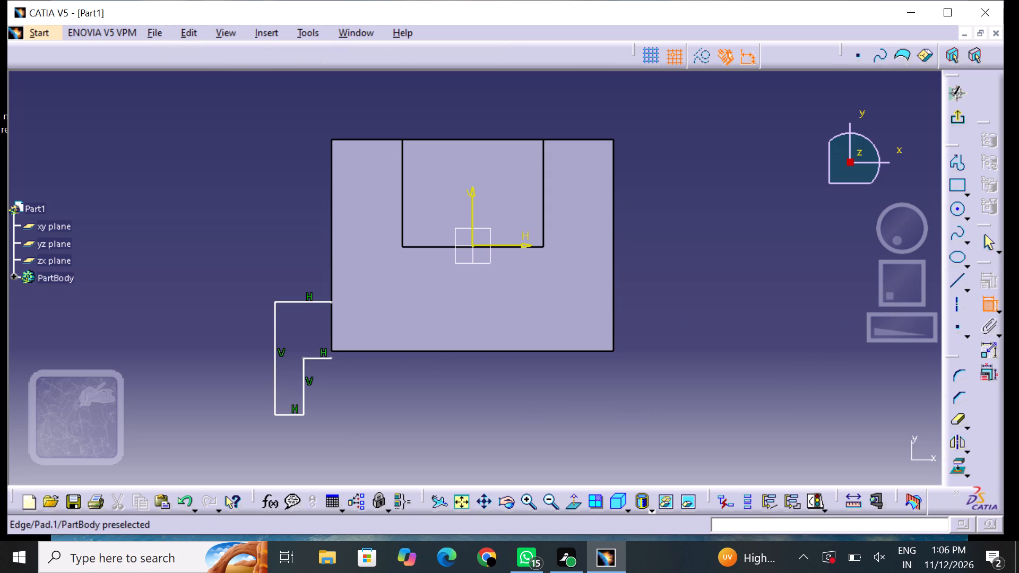
{"action": "left_click", "coordinate": [335, 350]}
{"action": "left_click", "coordinate": [330, 359]}
{"action": "right_click", "coordinate": [330, 358]}
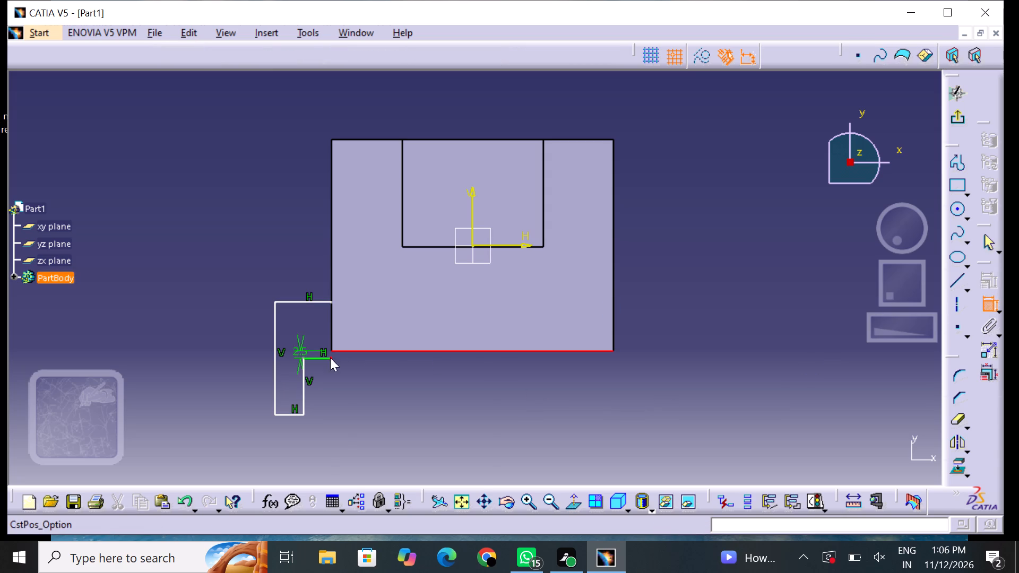
{"action": "left_click", "coordinate": [409, 508]}
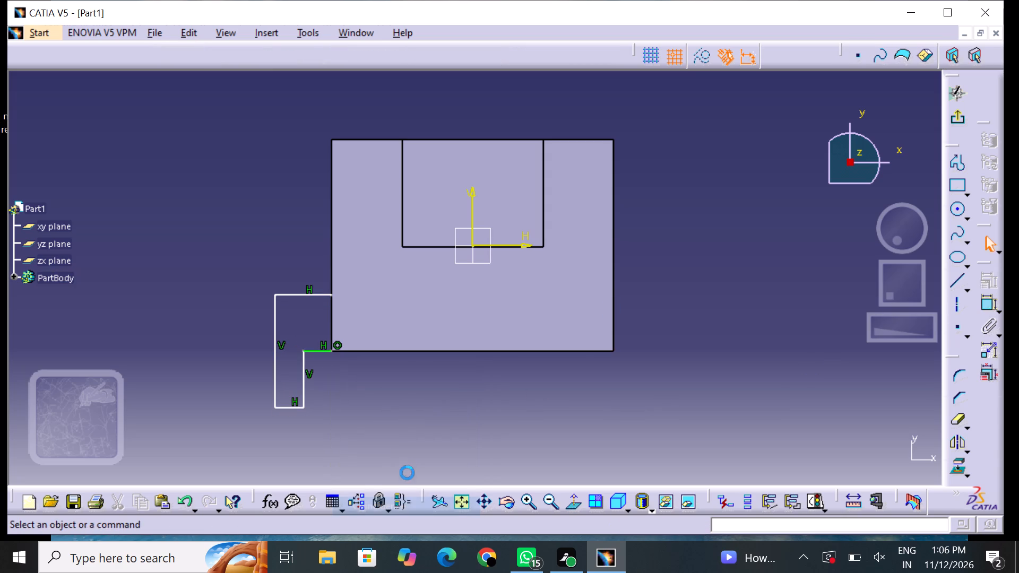
{"action": "left_click", "coordinate": [410, 439]}
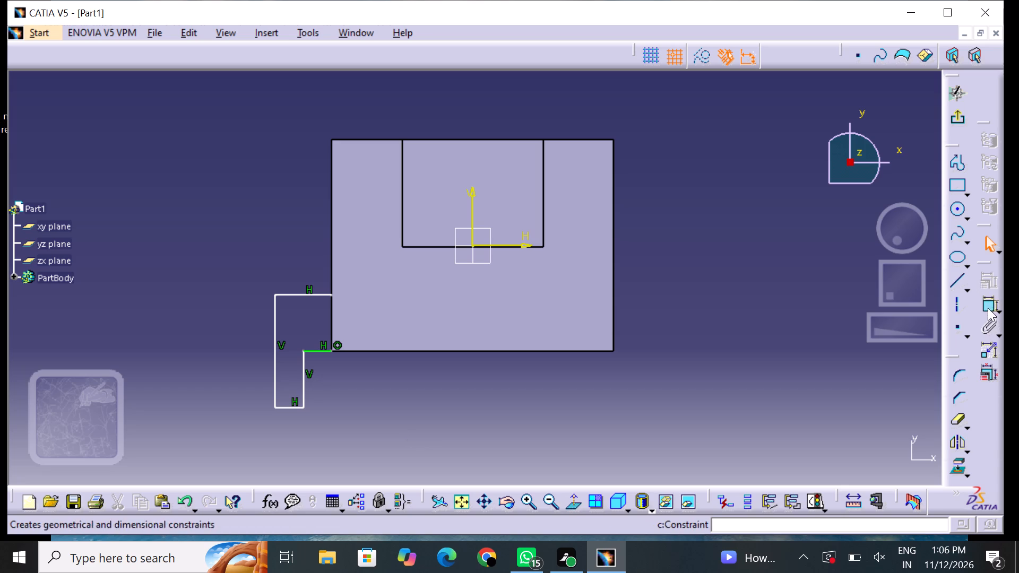
Dimension the stepped profile's short inner vertical line and set its length to 12 mm.
{"action": "left_click", "coordinate": [989, 305]}
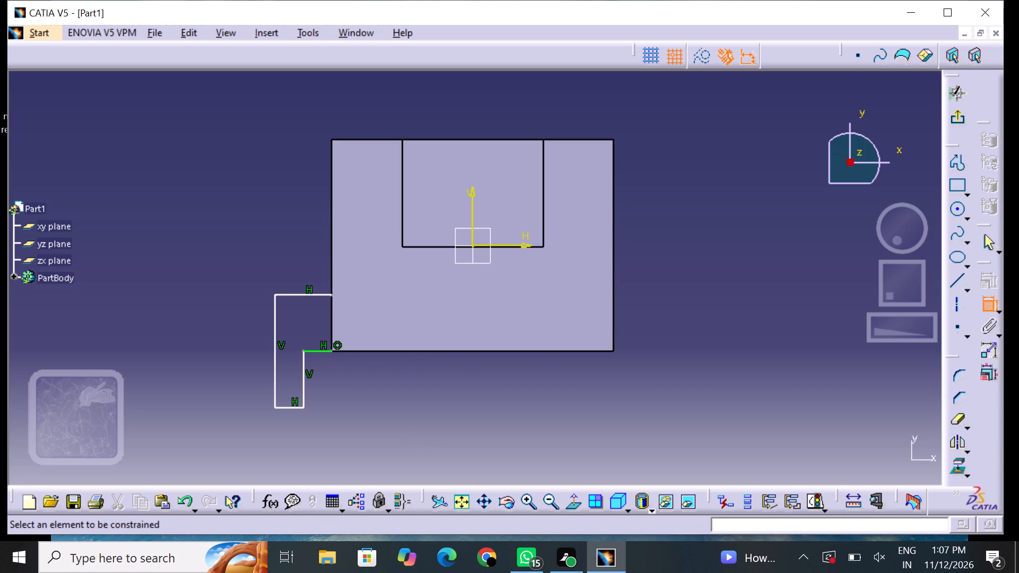
{"action": "left_click", "coordinate": [305, 386]}
{"action": "left_click", "coordinate": [330, 388]}
{"action": "double_click", "coordinate": [331, 387]}
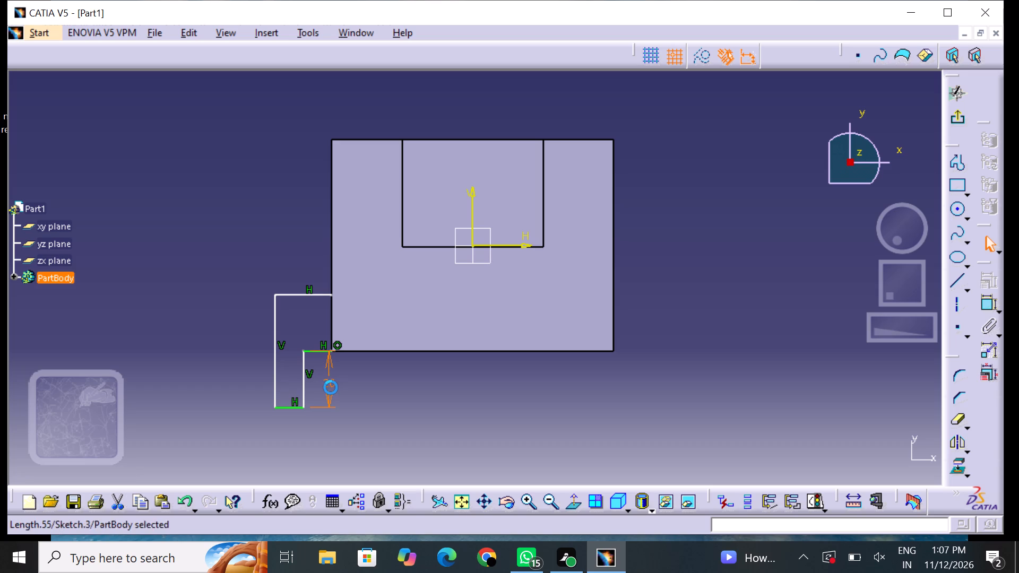
{"action": "key", "text": "BackSpace"}
{"action": "type", "text": "12"}
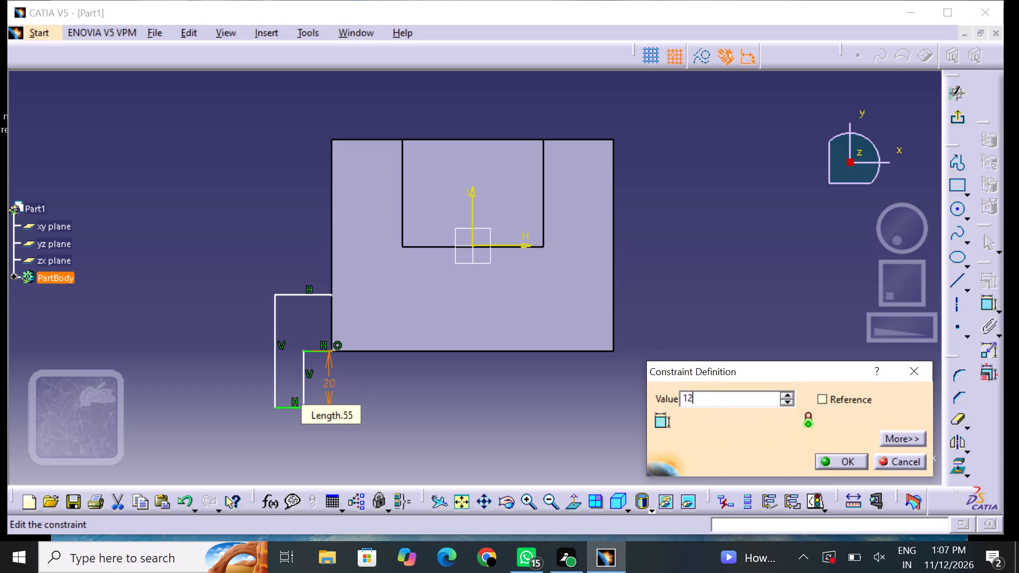
{"action": "key", "text": "Return"}
{"action": "left_click", "coordinate": [370, 407]}
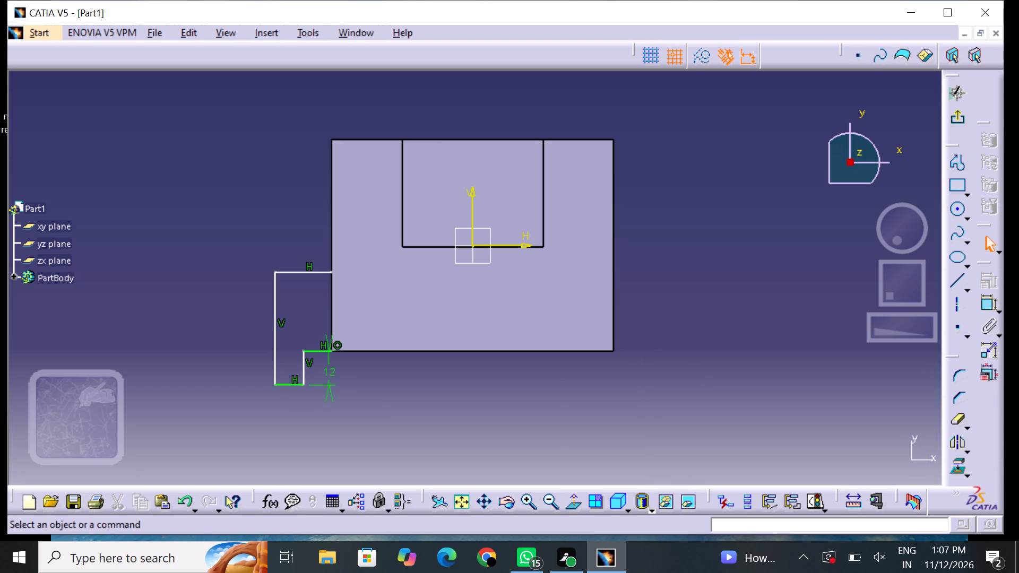
Dimension the stepped profile's long outer vertical line and set its length to 32 mm.
{"action": "left_click", "coordinate": [988, 312]}
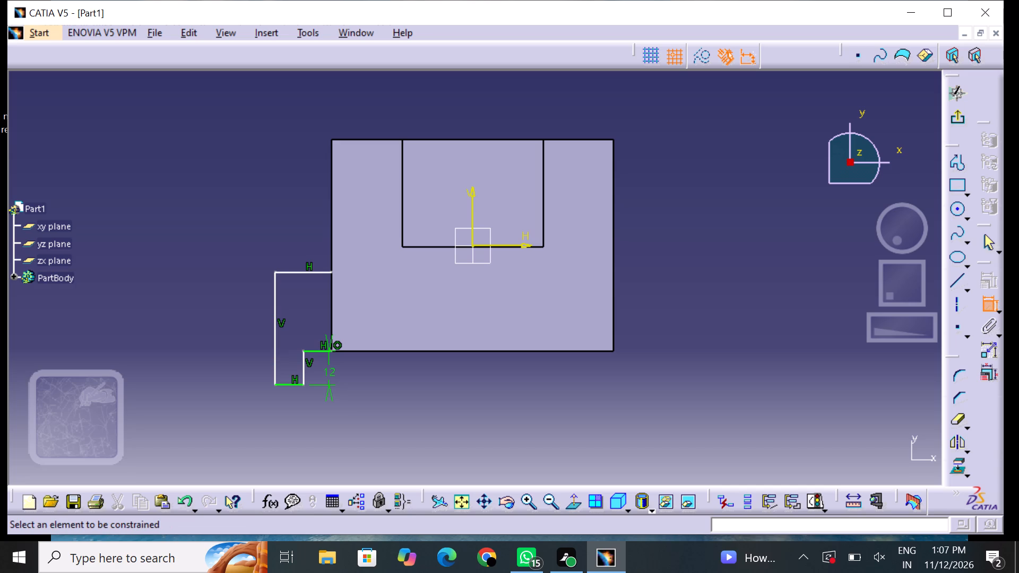
{"action": "left_click", "coordinate": [276, 352]}
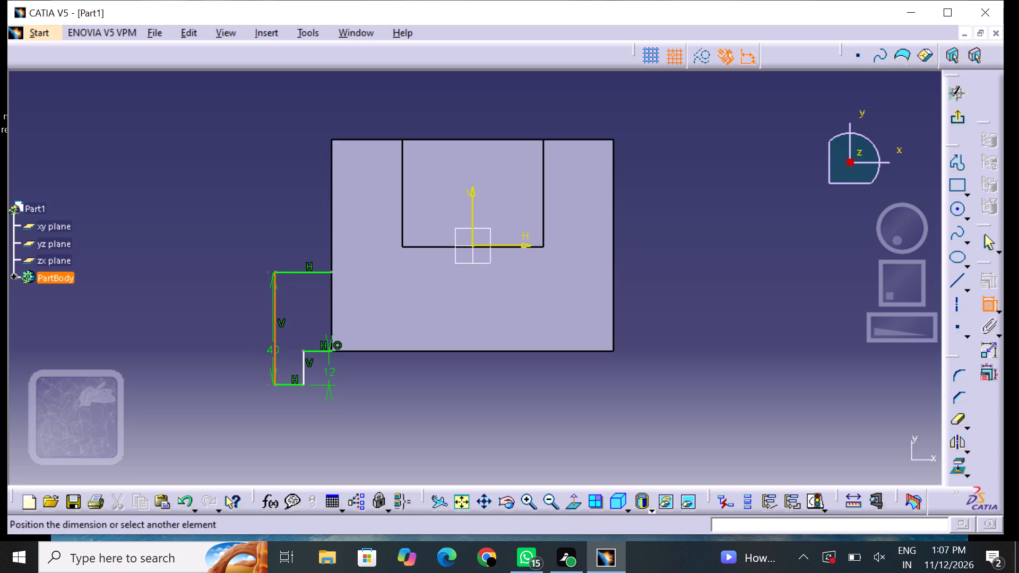
{"action": "left_click", "coordinate": [251, 353]}
{"action": "double_click", "coordinate": [252, 350]}
{"action": "key", "text": "BackSpace"}
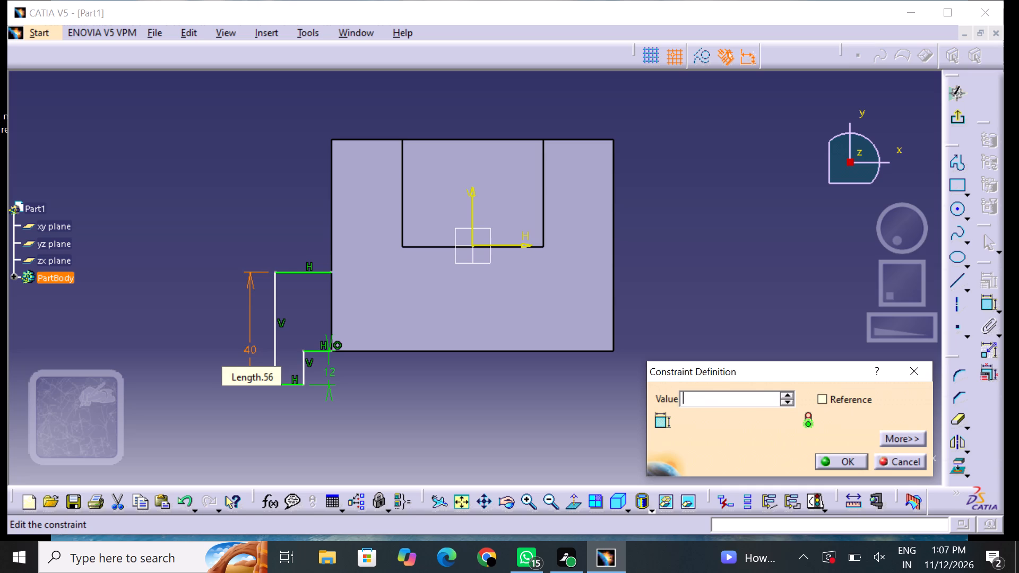
{"action": "type", "text": "32"}
{"action": "key", "text": "Return"}
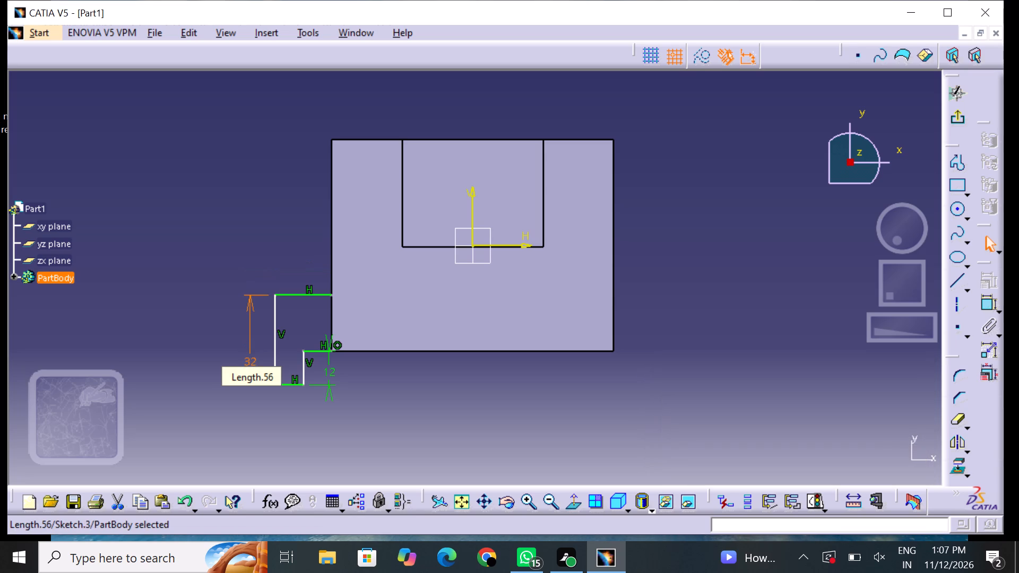
{"action": "left_click", "coordinate": [488, 445]}
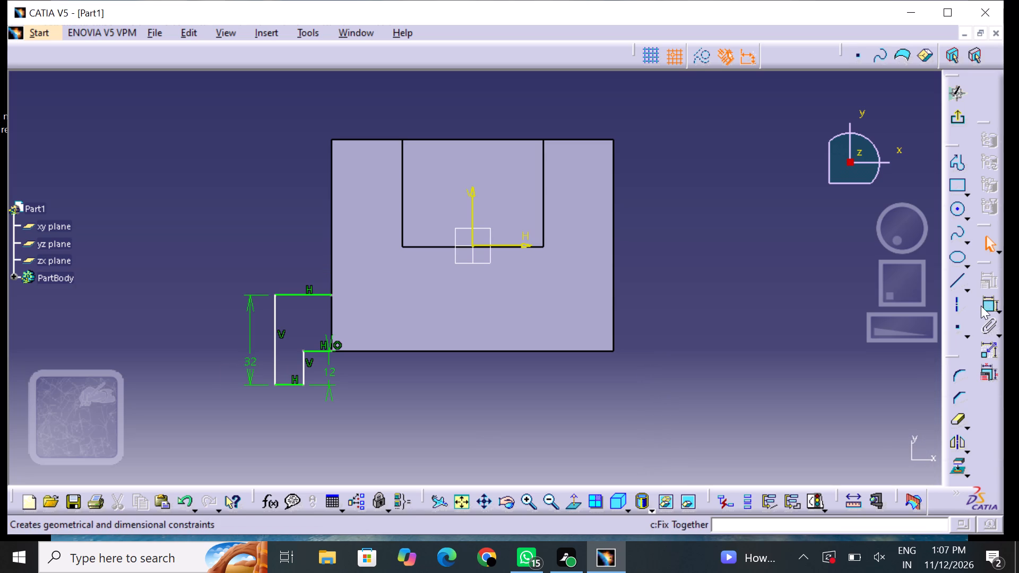
Dimension the stepped profile's top horizontal line and set its length to 25 mm.
{"action": "left_click", "coordinate": [981, 305]}
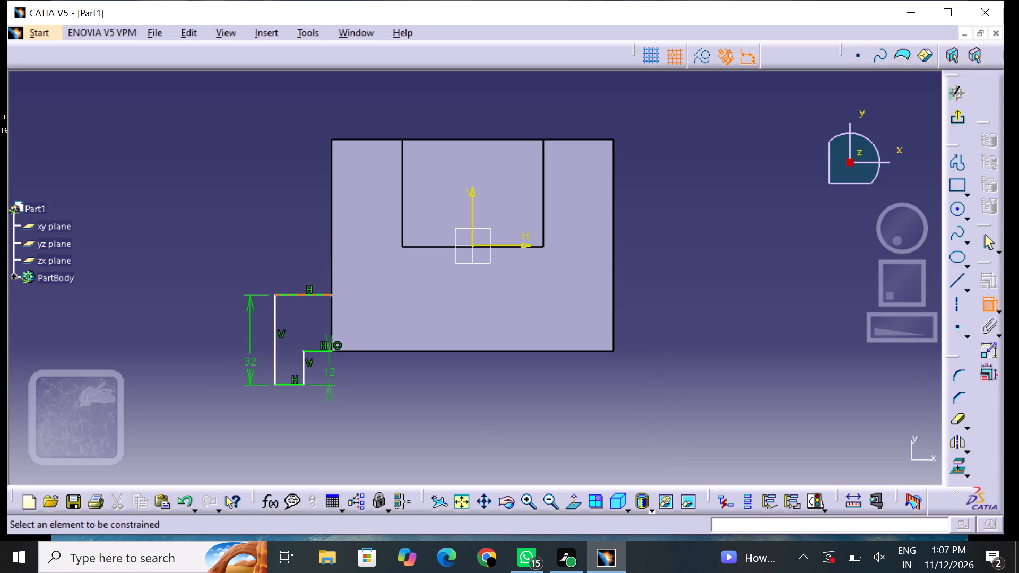
{"action": "left_click", "coordinate": [311, 298]}
{"action": "left_click", "coordinate": [305, 274]}
{"action": "double_click", "coordinate": [308, 274]}
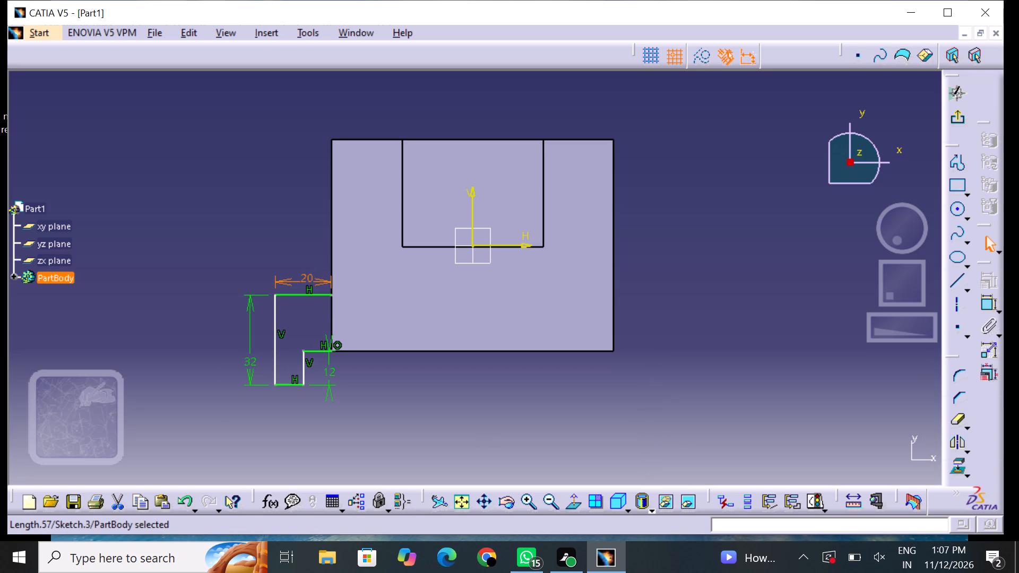
{"action": "left_click", "coordinate": [308, 276]}
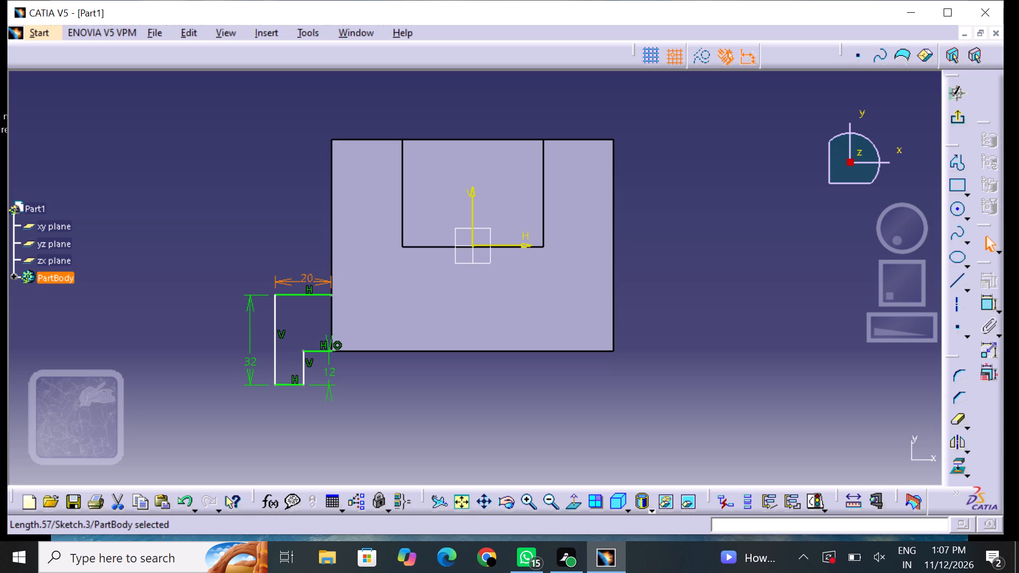
{"action": "left_click_drag", "start_coordinate": [298, 286], "coordinate": [308, 278]}
{"action": "double_click", "coordinate": [308, 278]}
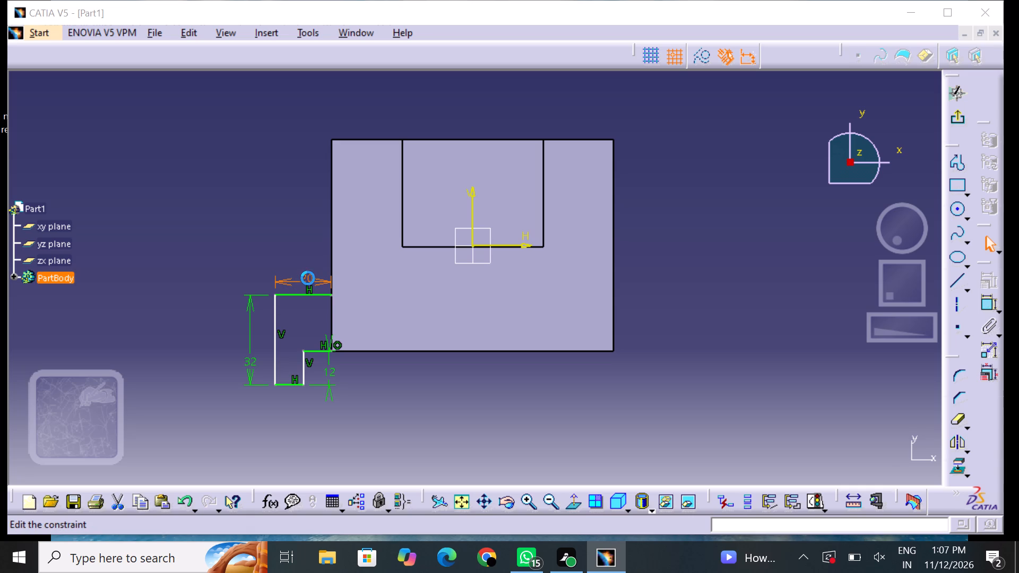
{"action": "key", "text": "BackSpace"}
{"action": "type", "text": "25"}
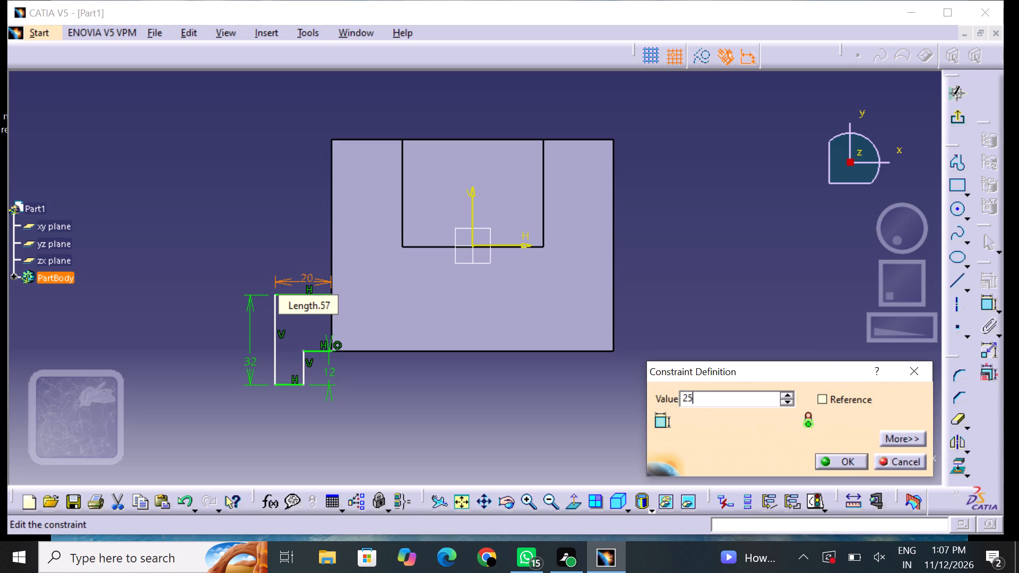
{"action": "key", "text": "Return"}
{"action": "left_click", "coordinate": [267, 226]}
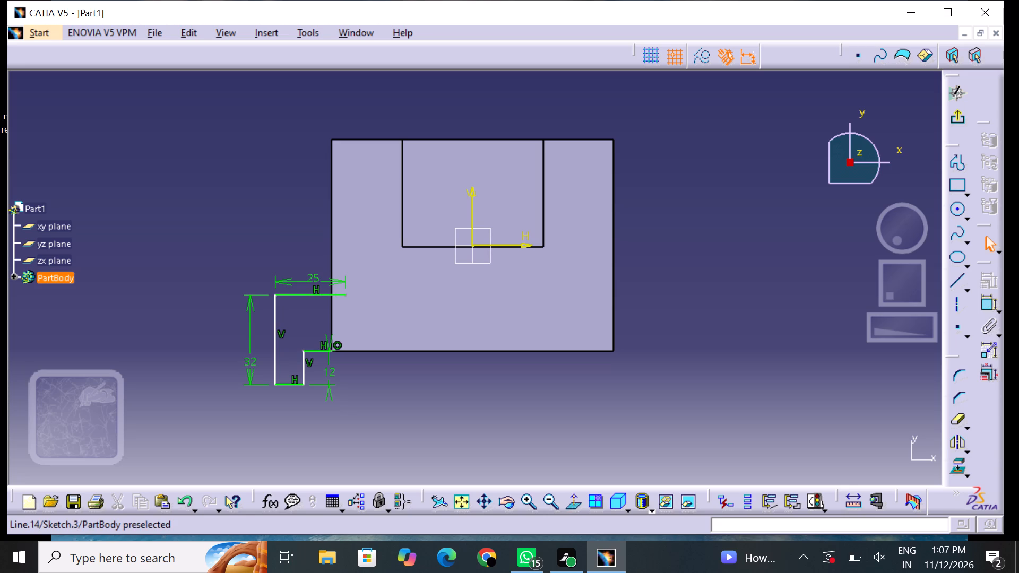
Move the profile's 25 mm top line outward until its inner end sits at the block's left edge.
{"action": "left_click_drag", "start_coordinate": [312, 293], "coordinate": [307, 289]}
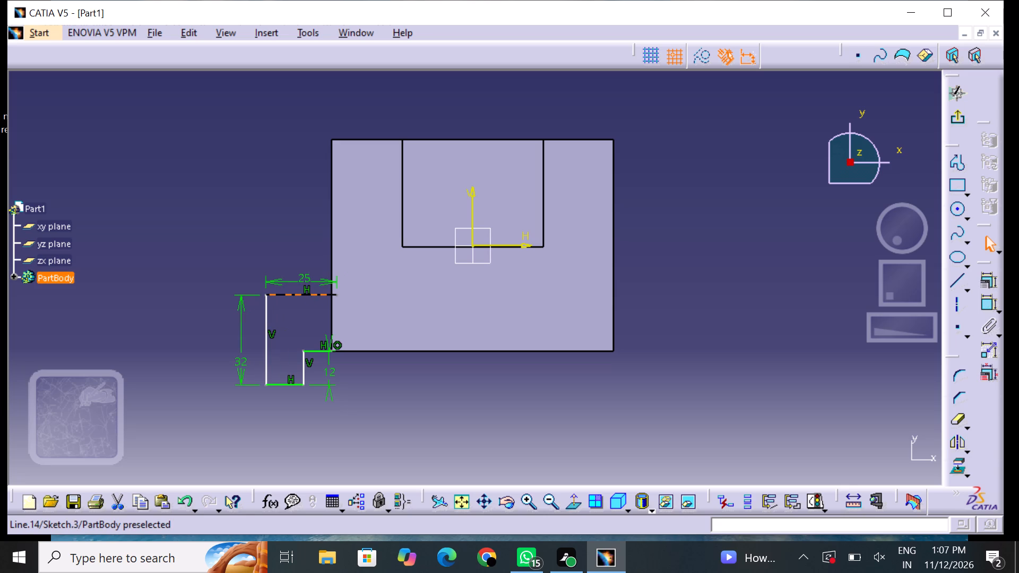
{"action": "left_click_drag", "start_coordinate": [307, 289], "coordinate": [299, 291]}
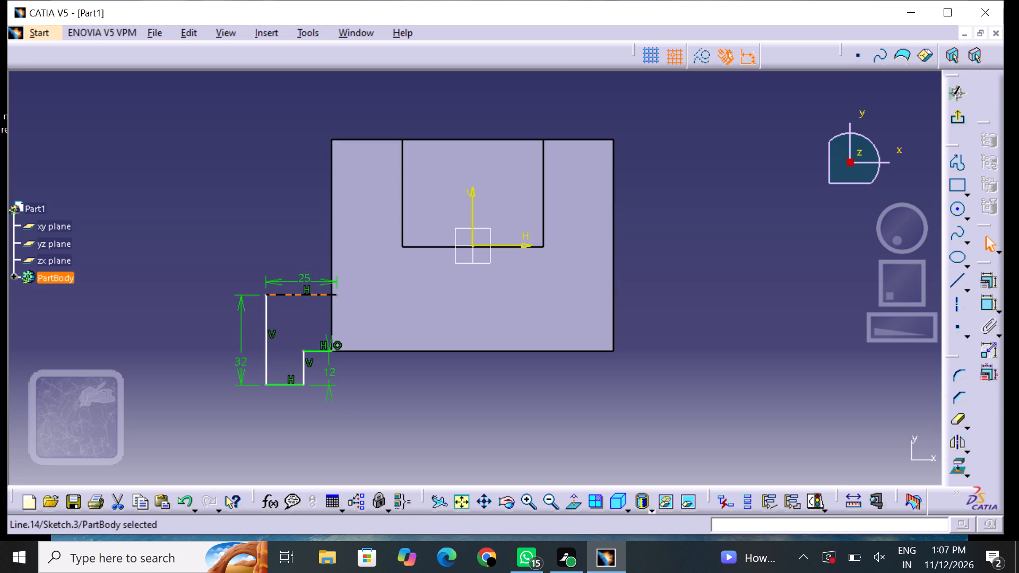
{"action": "left_click", "coordinate": [307, 295]}
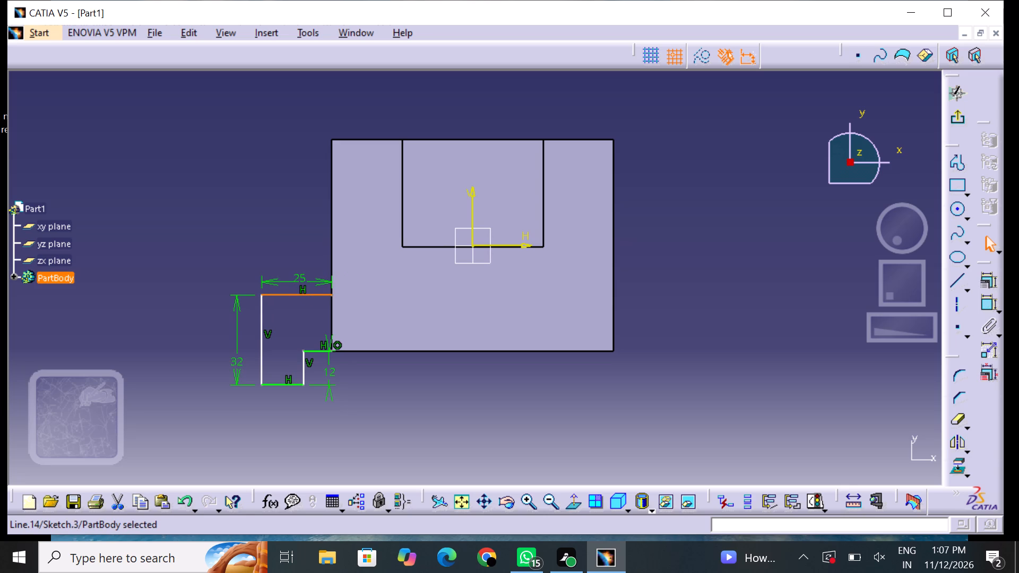
{"action": "left_click", "coordinate": [444, 394]}
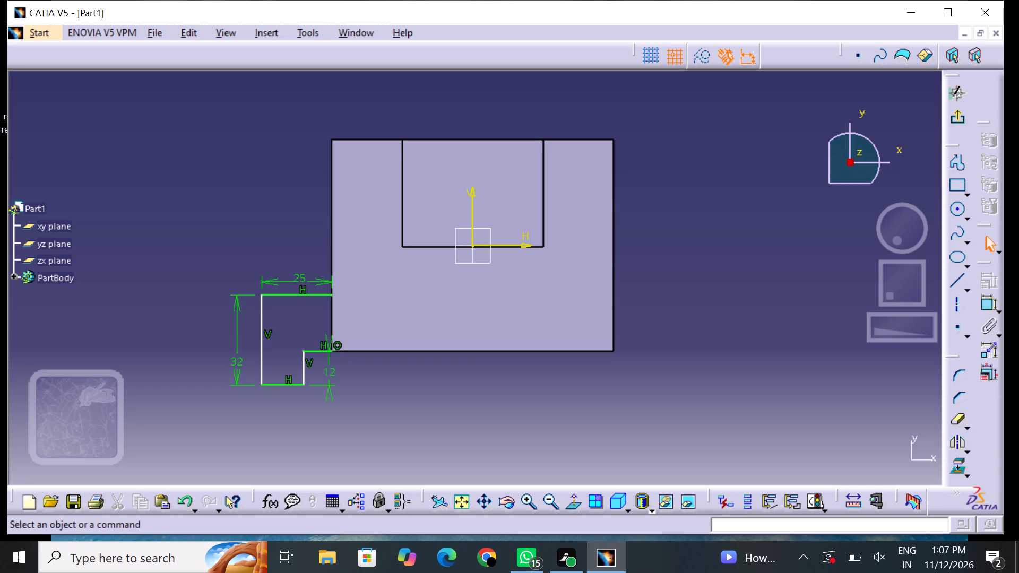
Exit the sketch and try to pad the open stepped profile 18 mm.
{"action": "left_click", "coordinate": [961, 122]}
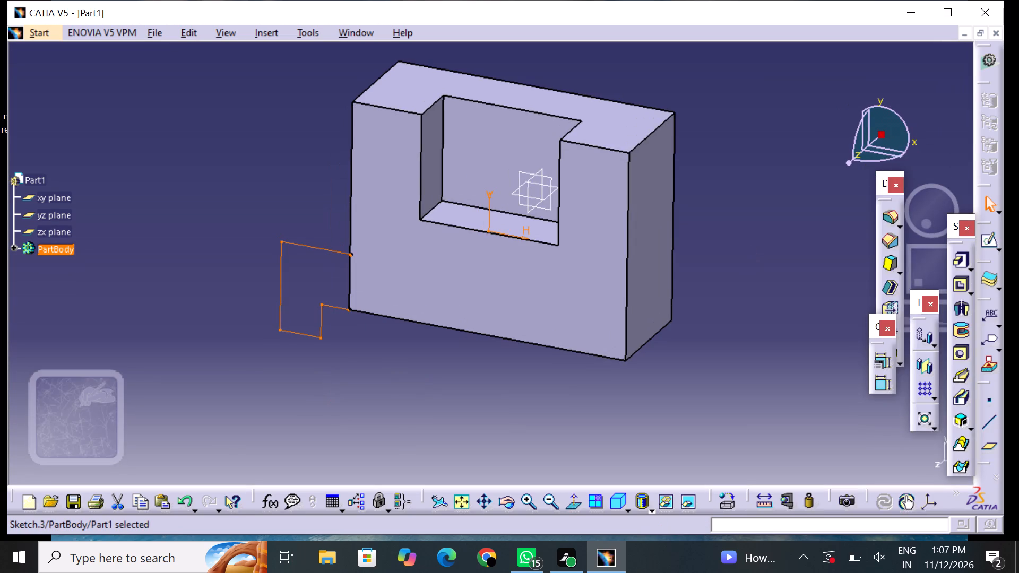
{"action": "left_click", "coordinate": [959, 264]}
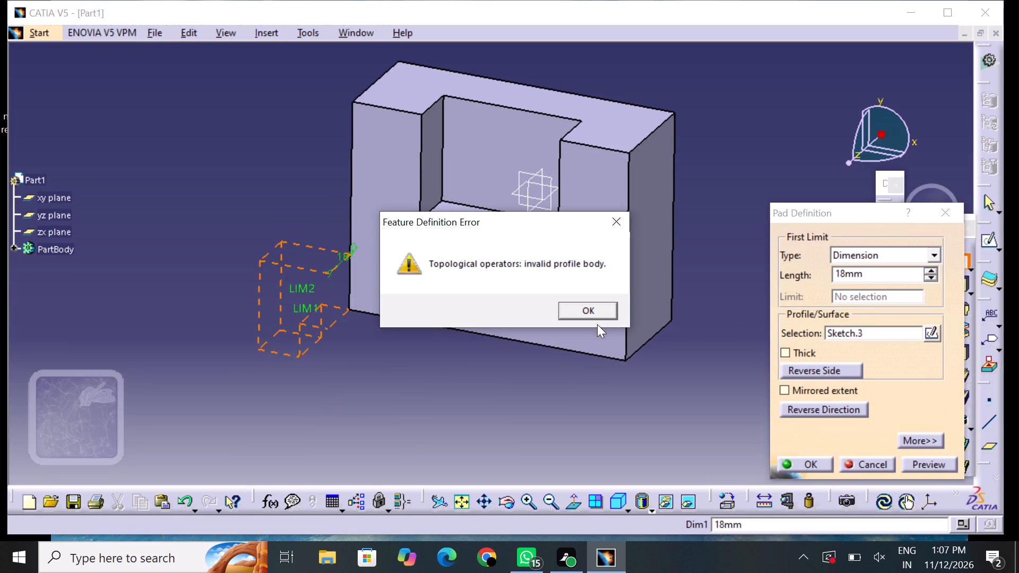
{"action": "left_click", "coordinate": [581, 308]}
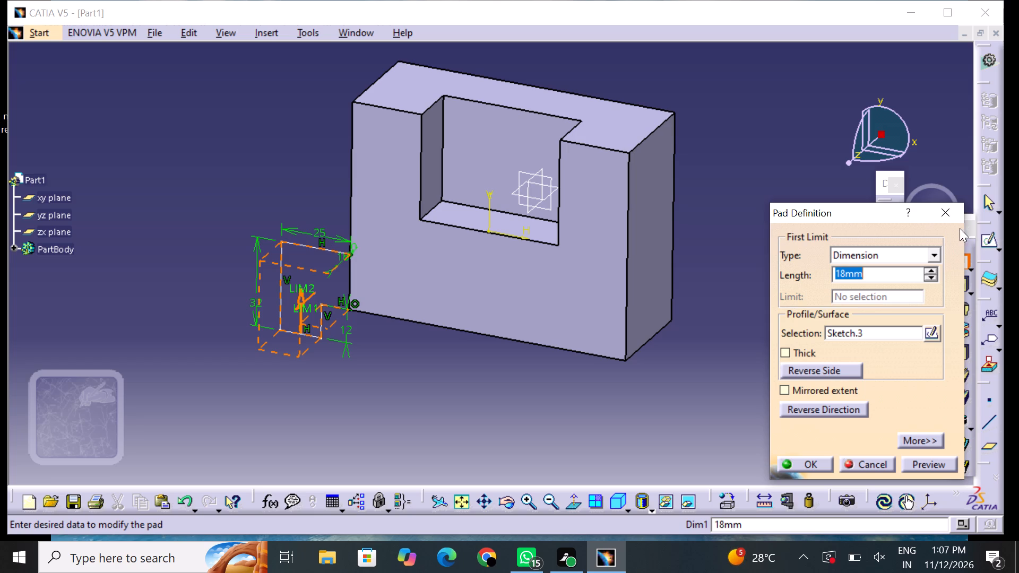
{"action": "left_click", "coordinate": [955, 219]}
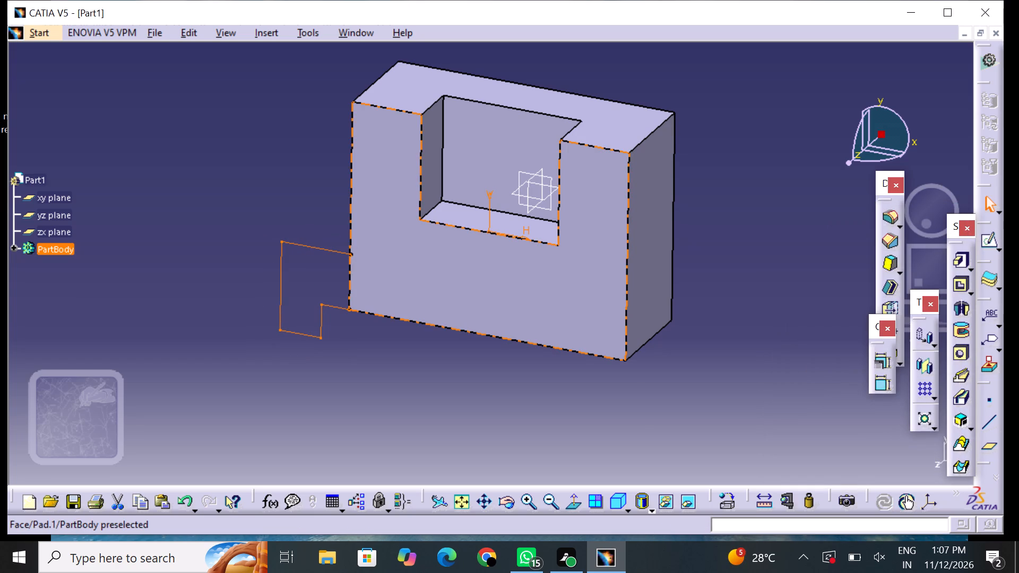
Reopen the stepped profile's sketch and constrain the top line's inner endpoint coincident with the block's left edge.
{"action": "left_click", "coordinate": [995, 241]}
{"action": "left_click", "coordinate": [983, 249]}
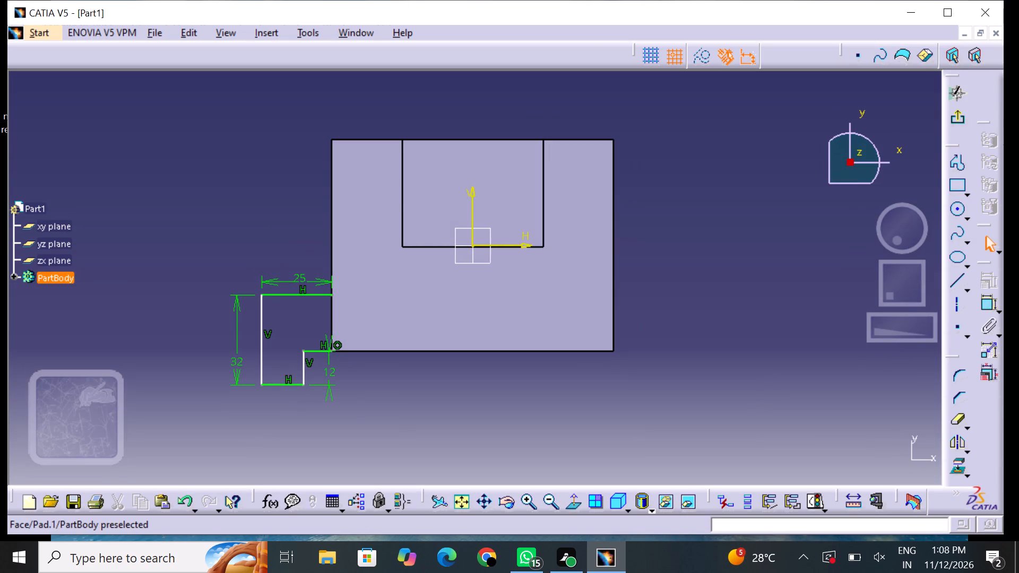
{"action": "left_click", "coordinate": [985, 307]}
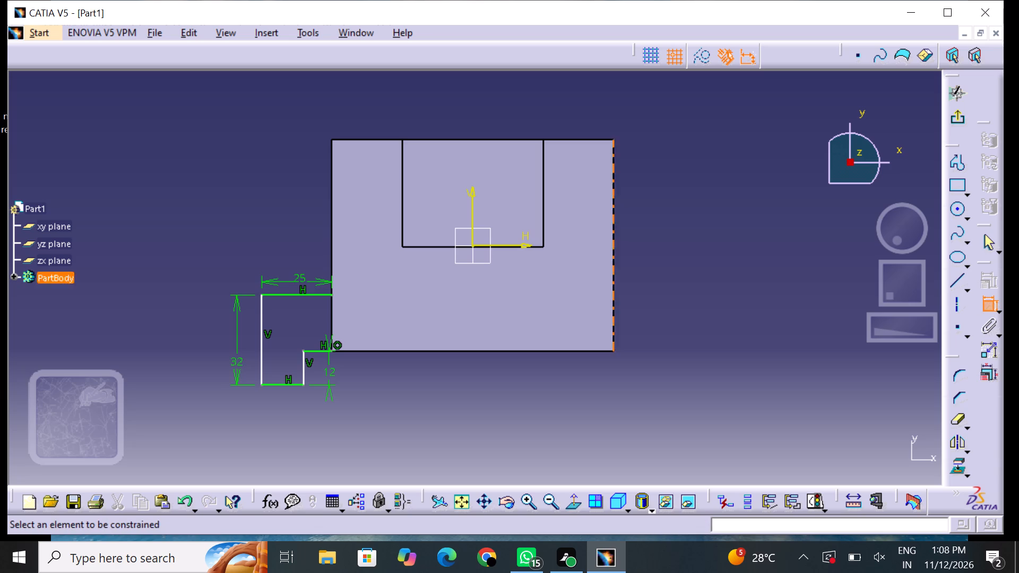
{"action": "left_click", "coordinate": [332, 296]}
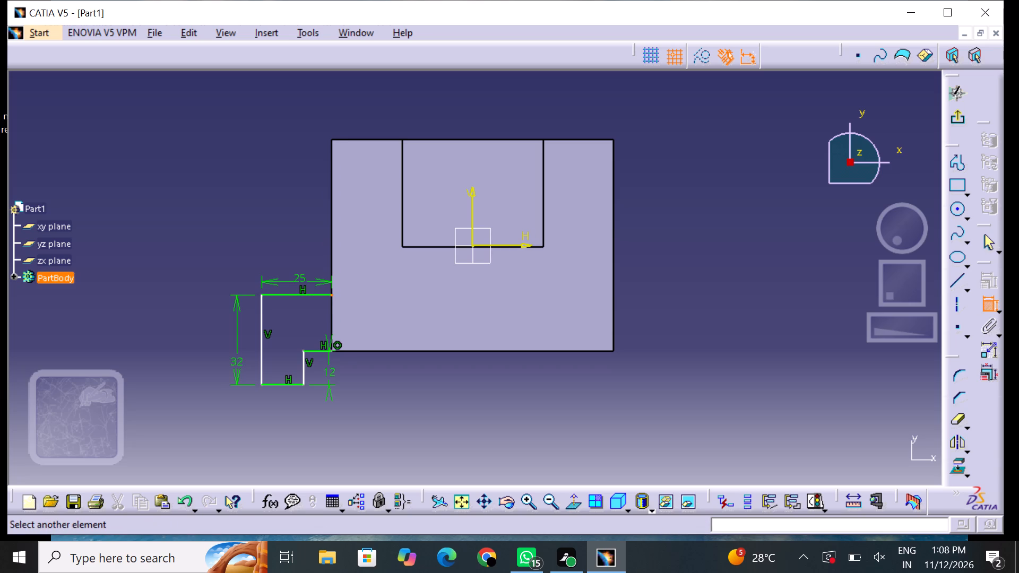
{"action": "left_click", "coordinate": [333, 266]}
{"action": "right_click", "coordinate": [333, 266]}
{"action": "left_click", "coordinate": [429, 414]}
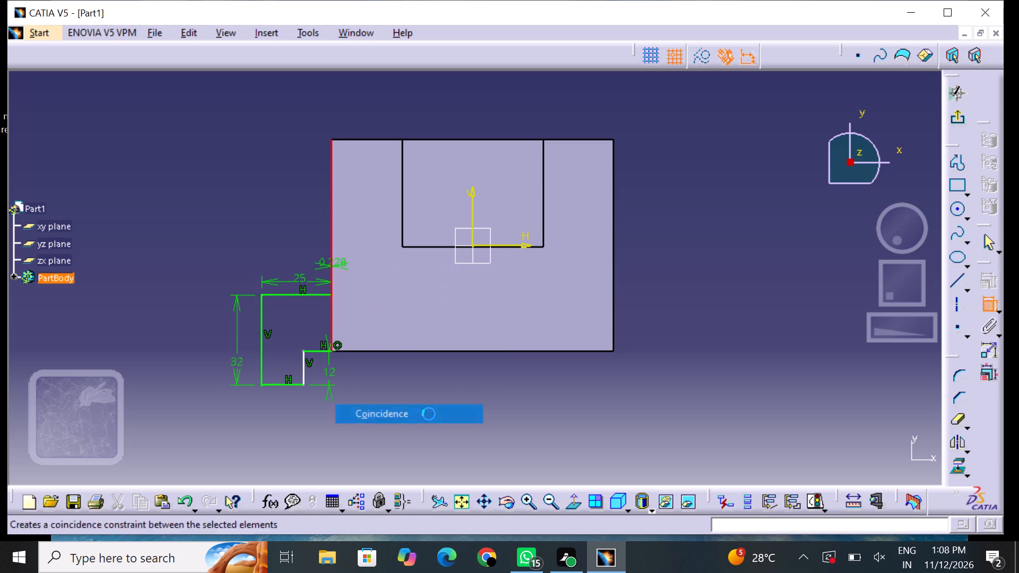
{"action": "left_click", "coordinate": [428, 410]}
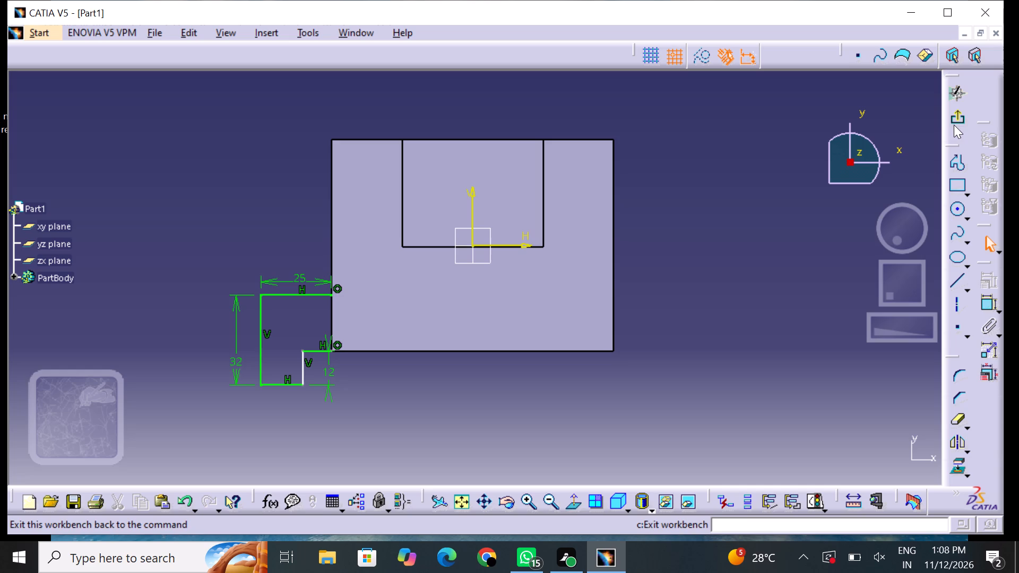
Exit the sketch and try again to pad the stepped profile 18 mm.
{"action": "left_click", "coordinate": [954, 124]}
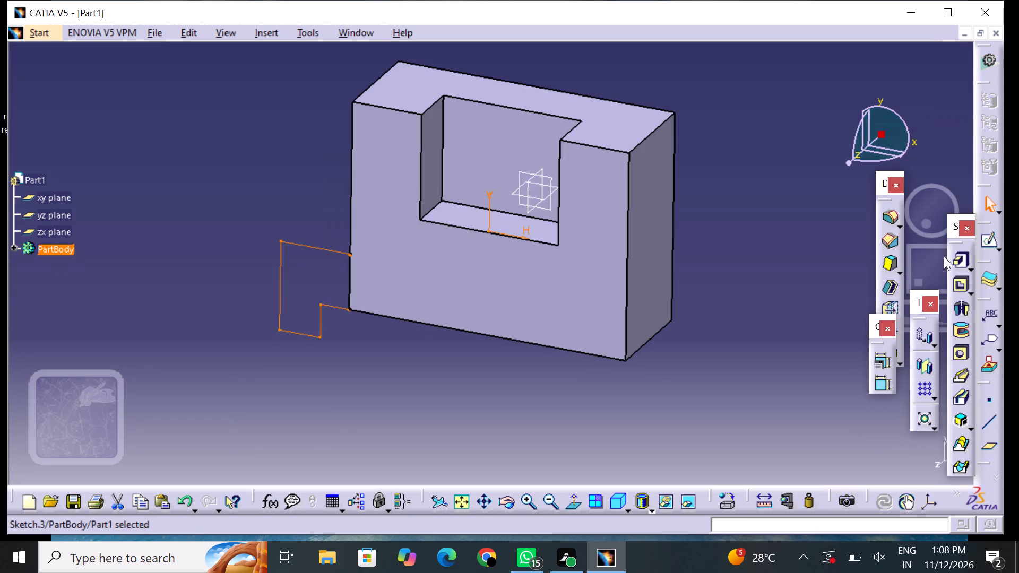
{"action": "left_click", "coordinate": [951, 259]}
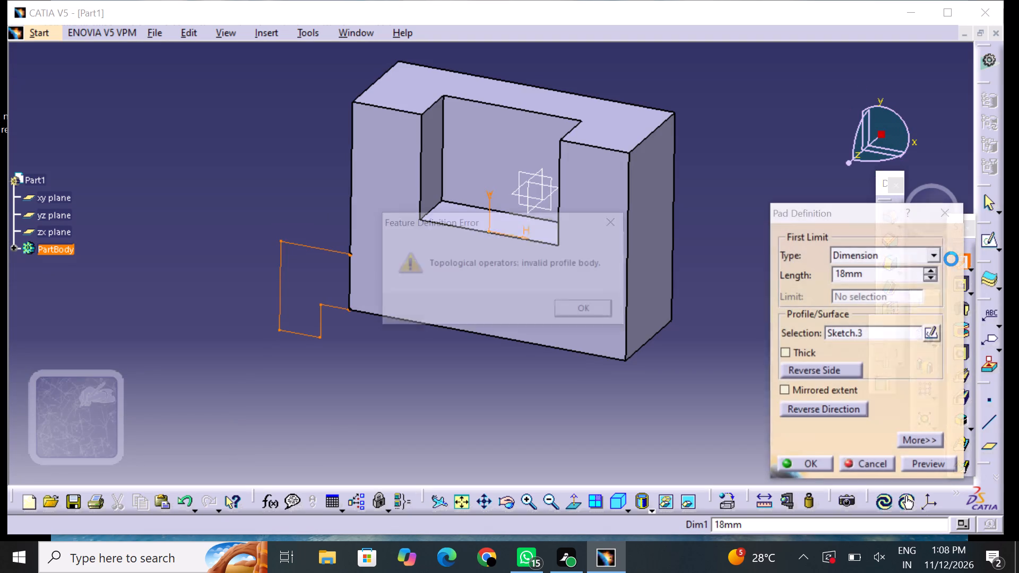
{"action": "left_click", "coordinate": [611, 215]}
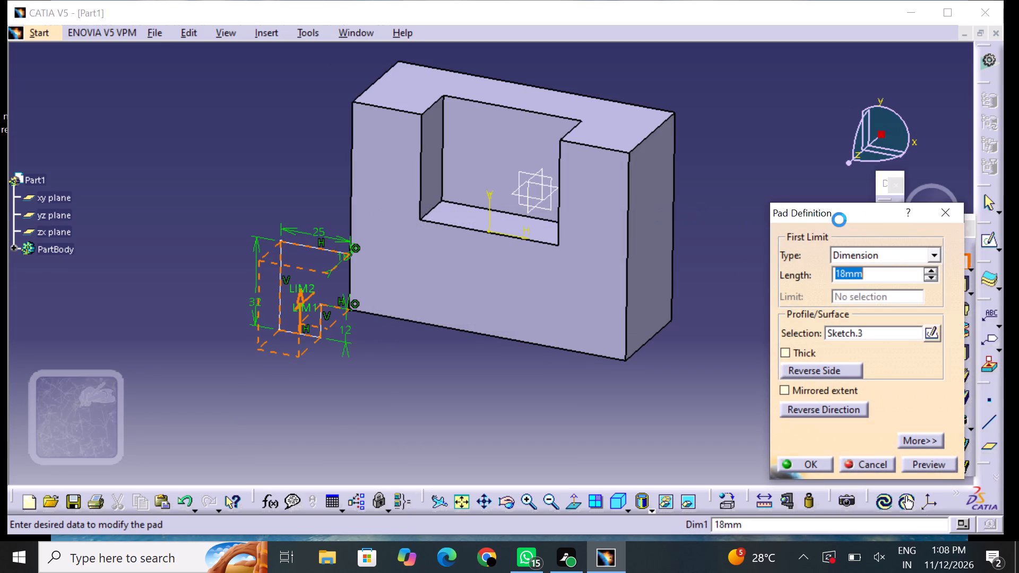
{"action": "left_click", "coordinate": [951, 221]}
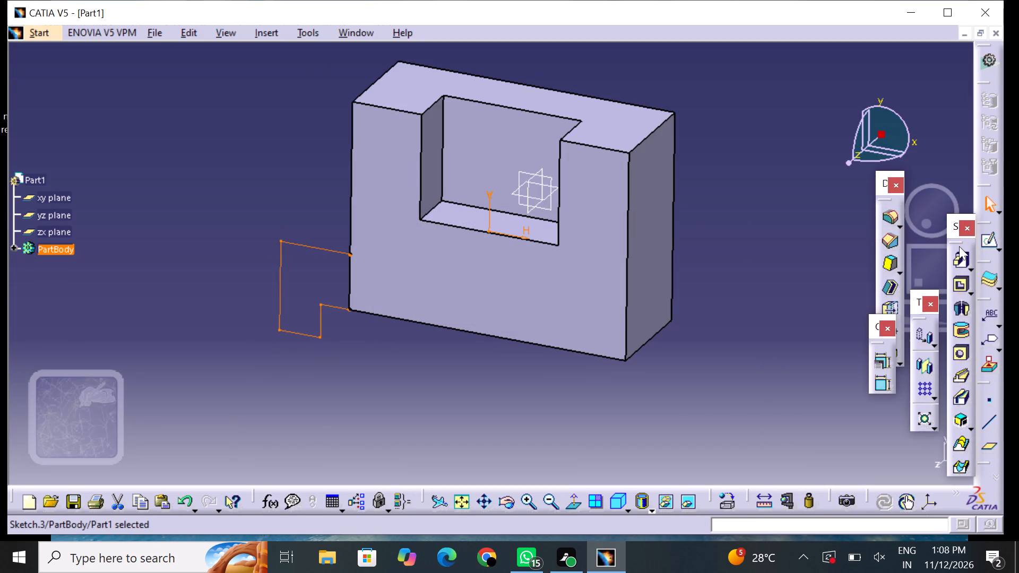
Reopen the stepped profile's sketch and closely examine where the top line's inner endpoint meets the block's left edge.
{"action": "left_click", "coordinate": [988, 247]}
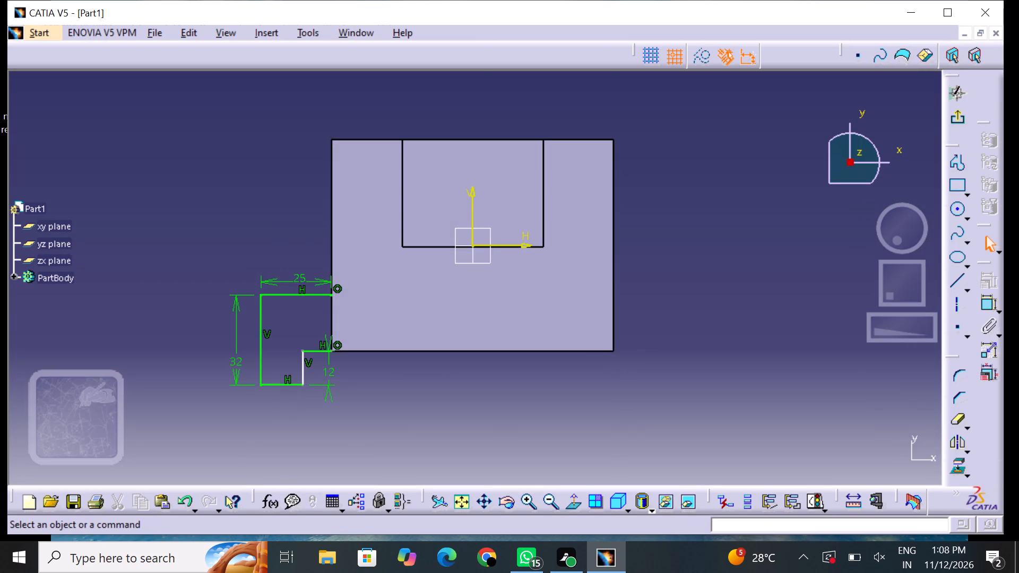
{"action": "left_click", "coordinate": [542, 500]}
{"action": "triple_click", "coordinate": [531, 499]}
{"action": "left_click", "coordinate": [534, 499]}
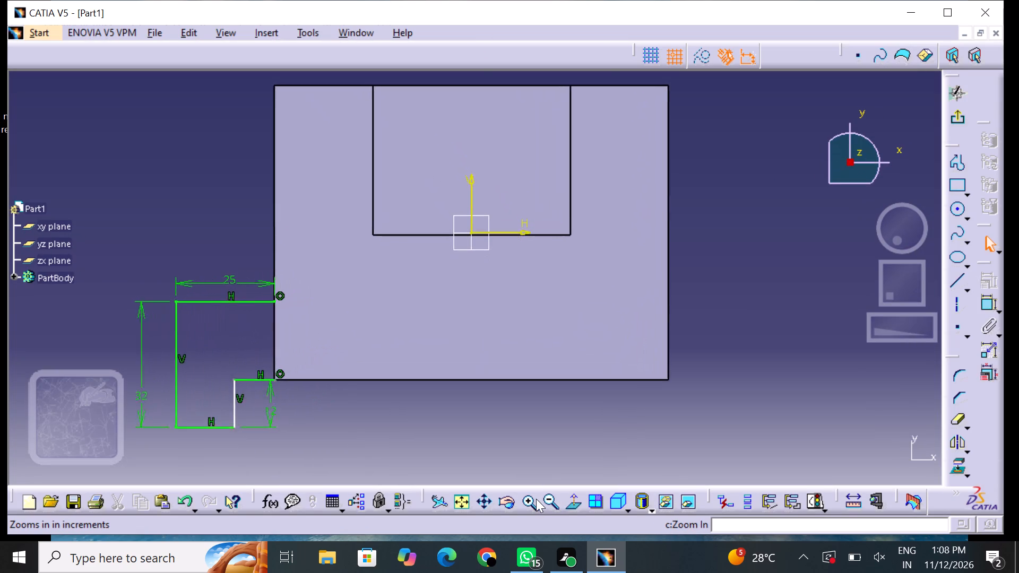
{"action": "left_click_drag", "start_coordinate": [537, 505], "coordinate": [523, 498]}
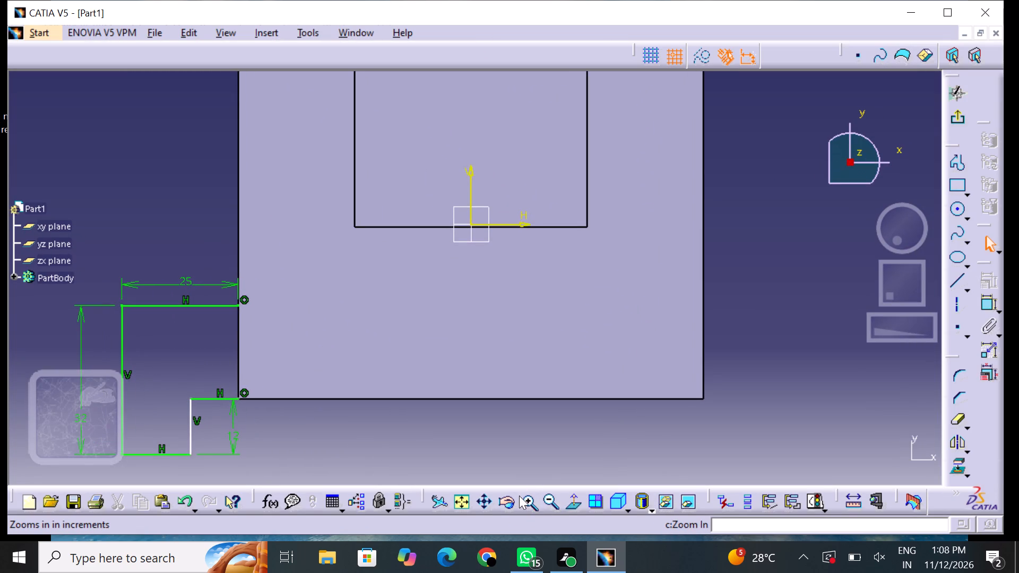
{"action": "left_click", "coordinate": [519, 496]}
{"action": "double_click", "coordinate": [524, 496]}
{"action": "middle_click_drag", "start_coordinate": [314, 320], "coordinate": [314, 319]}
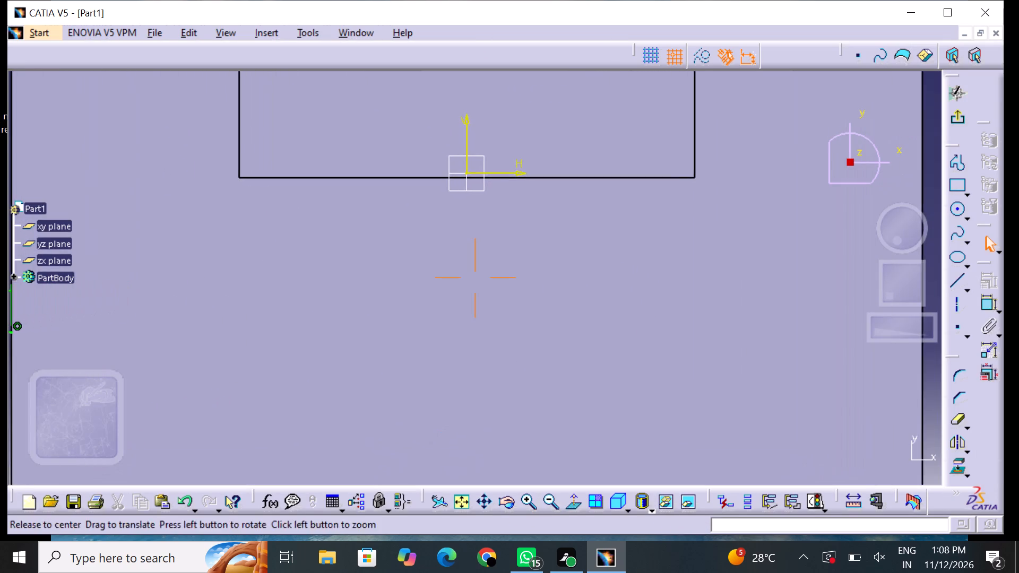
{"action": "middle_click_drag", "start_coordinate": [314, 319], "coordinate": [667, 264]}
{"action": "triple_click", "coordinate": [532, 506]}
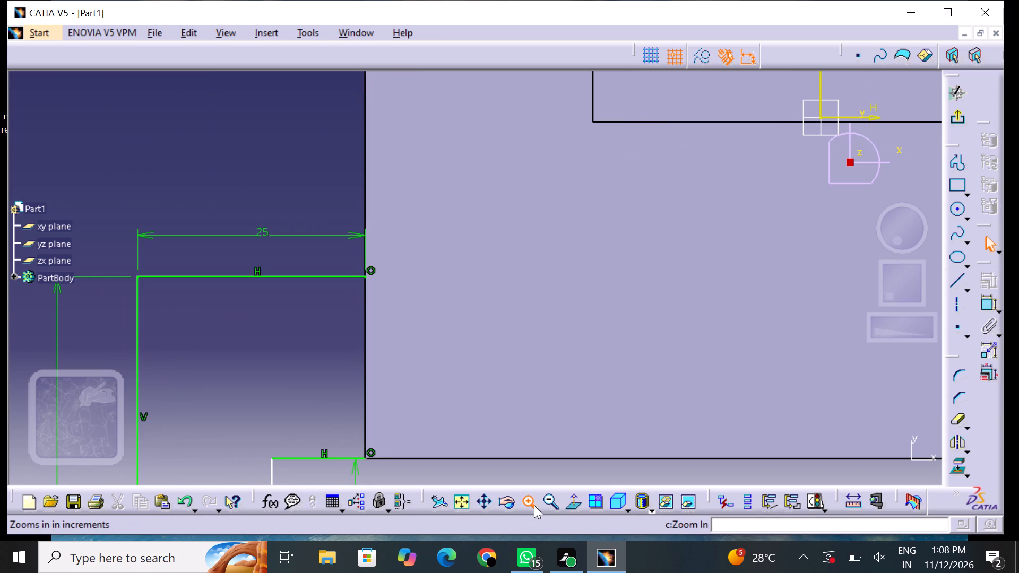
{"action": "triple_click", "coordinate": [533, 503]}
{"action": "triple_click", "coordinate": [533, 503]}
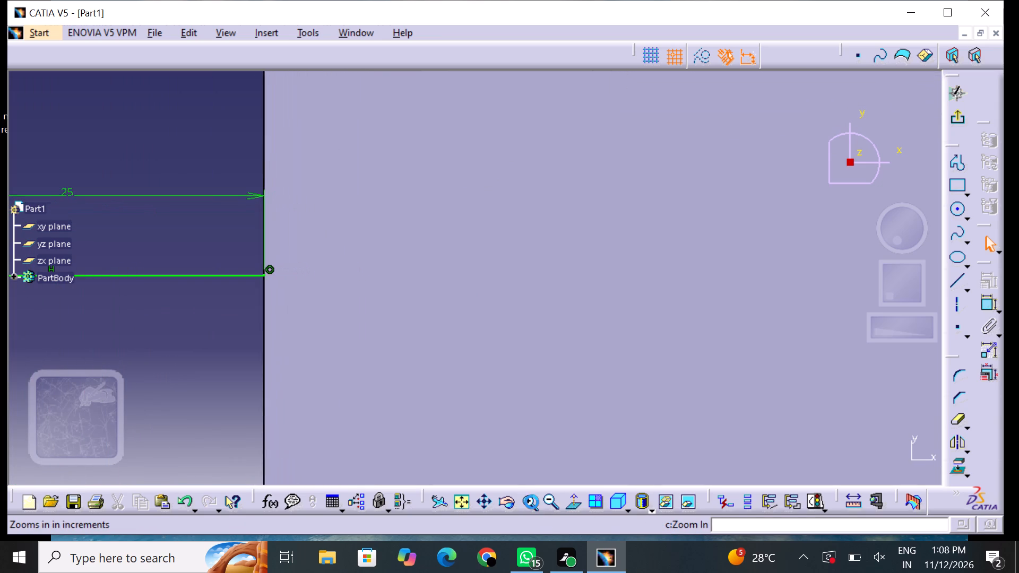
{"action": "double_click", "coordinate": [531, 501]}
{"action": "middle_click_drag", "start_coordinate": [281, 294], "coordinate": [522, 296]}
{"action": "double_click", "coordinate": [529, 494]}
{"action": "triple_click", "coordinate": [529, 497]}
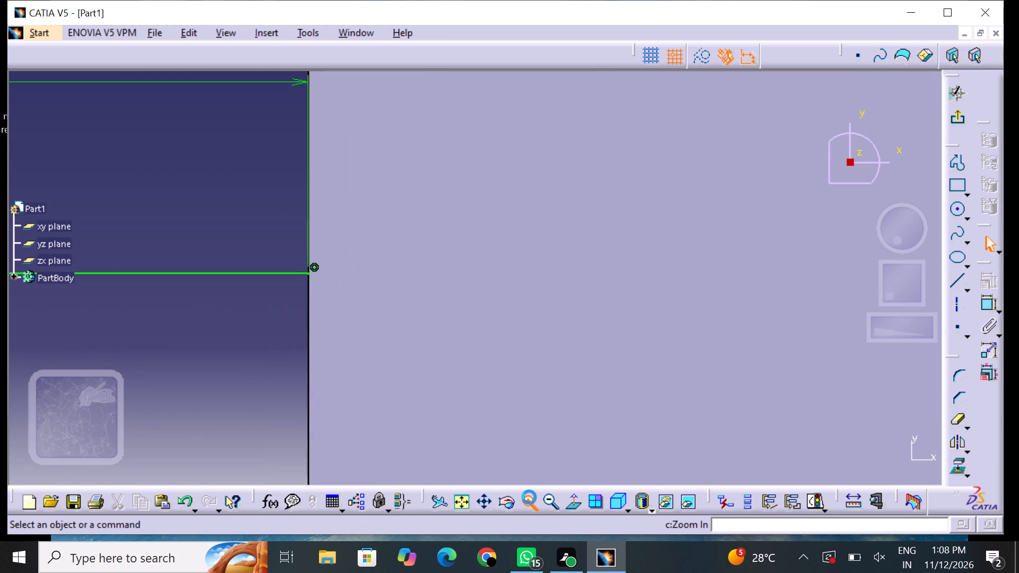
{"action": "middle_click_drag", "start_coordinate": [349, 310], "coordinate": [417, 325]}
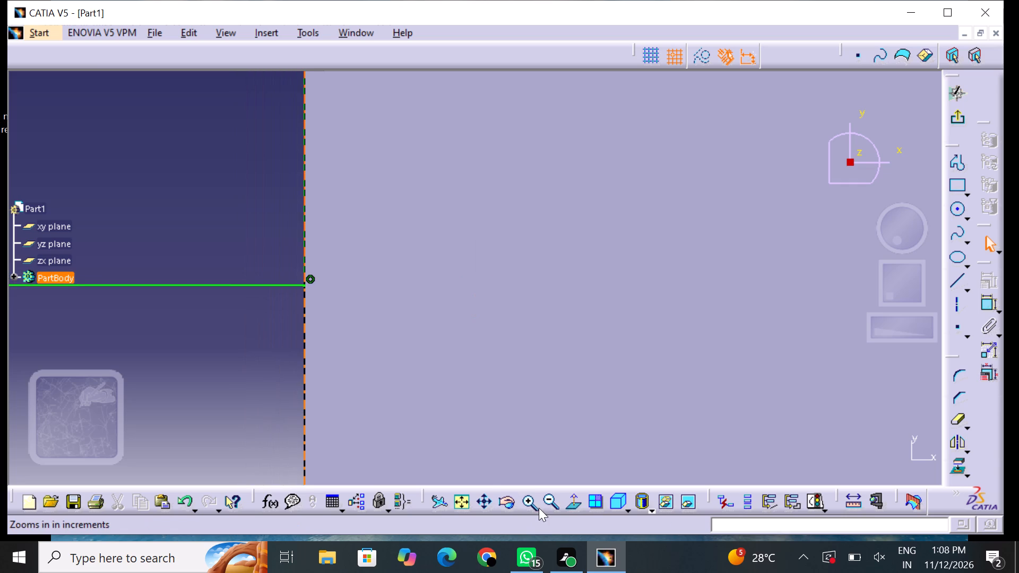
{"action": "triple_click", "coordinate": [537, 507]}
{"action": "left_click", "coordinate": [535, 505]}
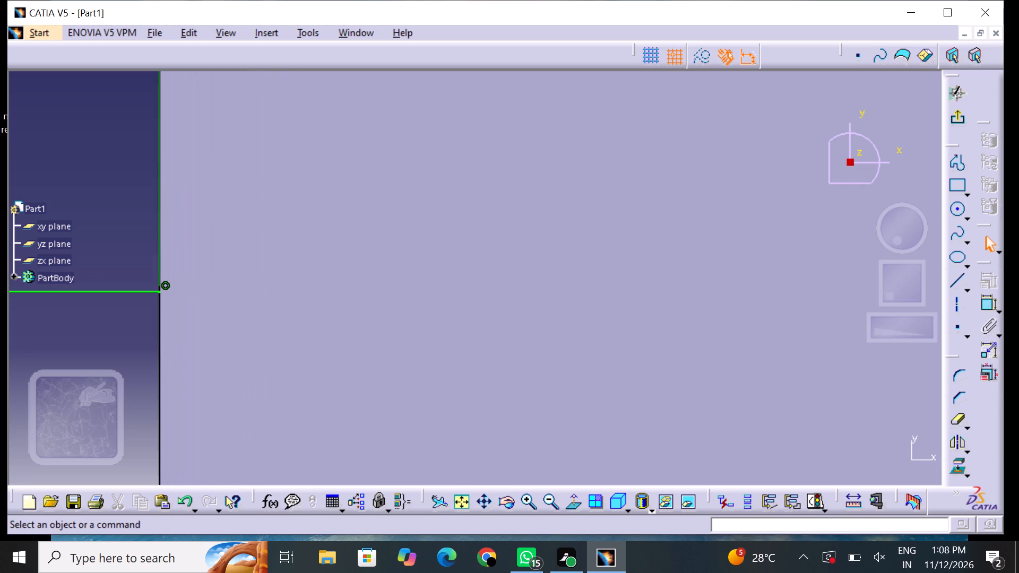
{"action": "middle_click_drag", "start_coordinate": [262, 302], "coordinate": [469, 305]}
{"action": "triple_click", "coordinate": [533, 502]}
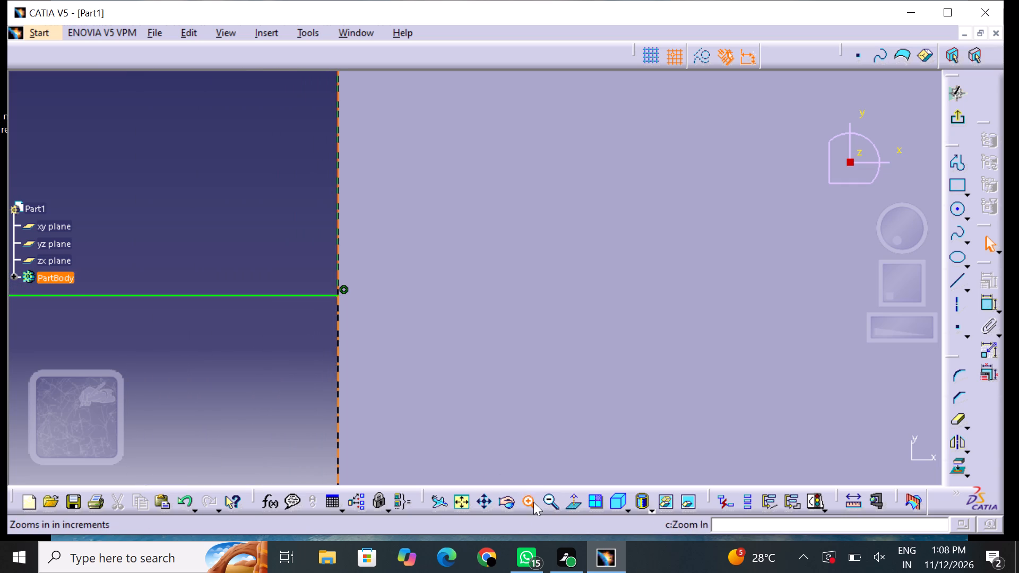
{"action": "left_click", "coordinate": [532, 502]}
{"action": "left_click", "coordinate": [532, 502]}
{"action": "left_click", "coordinate": [531, 502]}
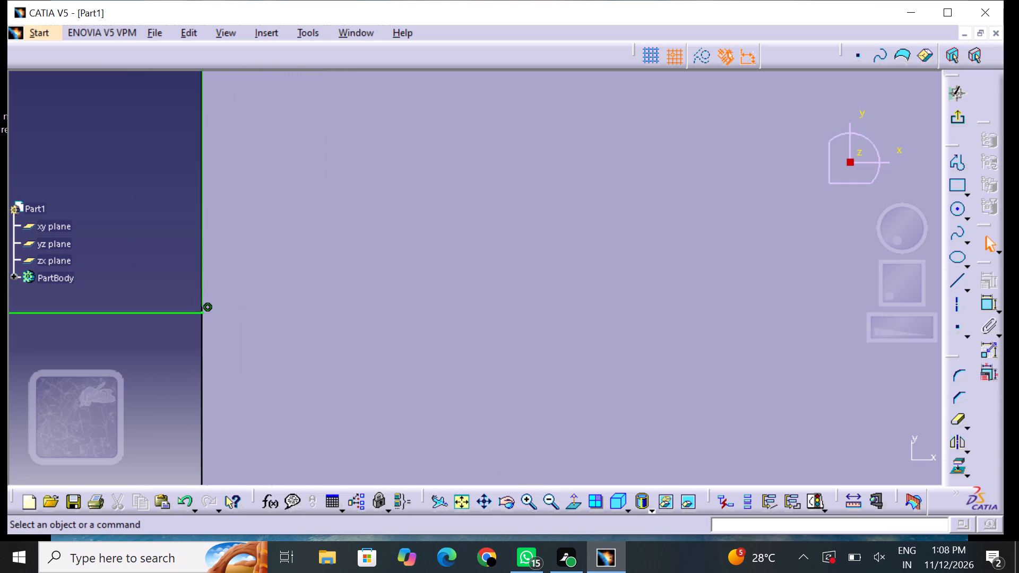
{"action": "middle_click_drag", "start_coordinate": [243, 276], "coordinate": [530, 232]}
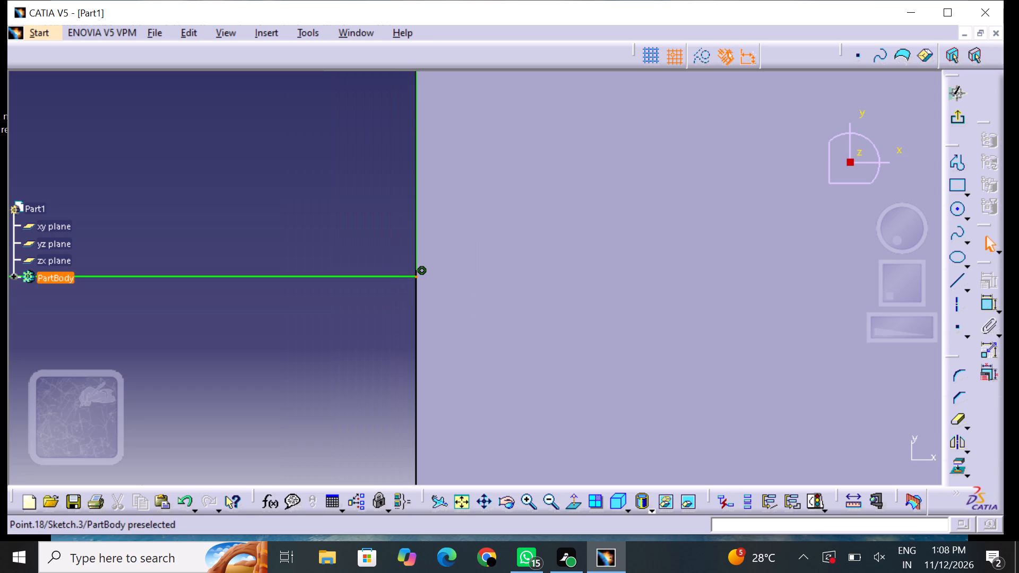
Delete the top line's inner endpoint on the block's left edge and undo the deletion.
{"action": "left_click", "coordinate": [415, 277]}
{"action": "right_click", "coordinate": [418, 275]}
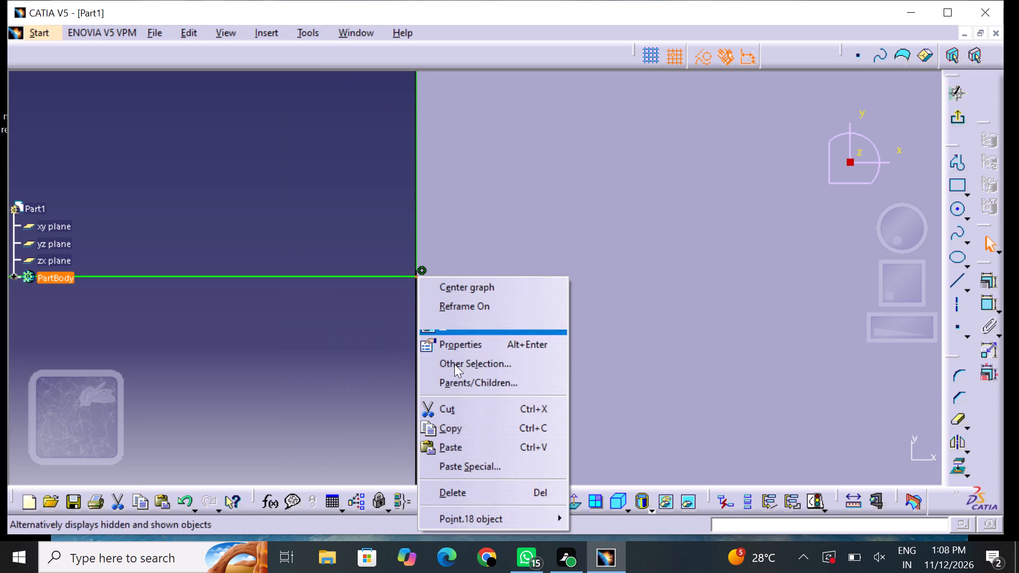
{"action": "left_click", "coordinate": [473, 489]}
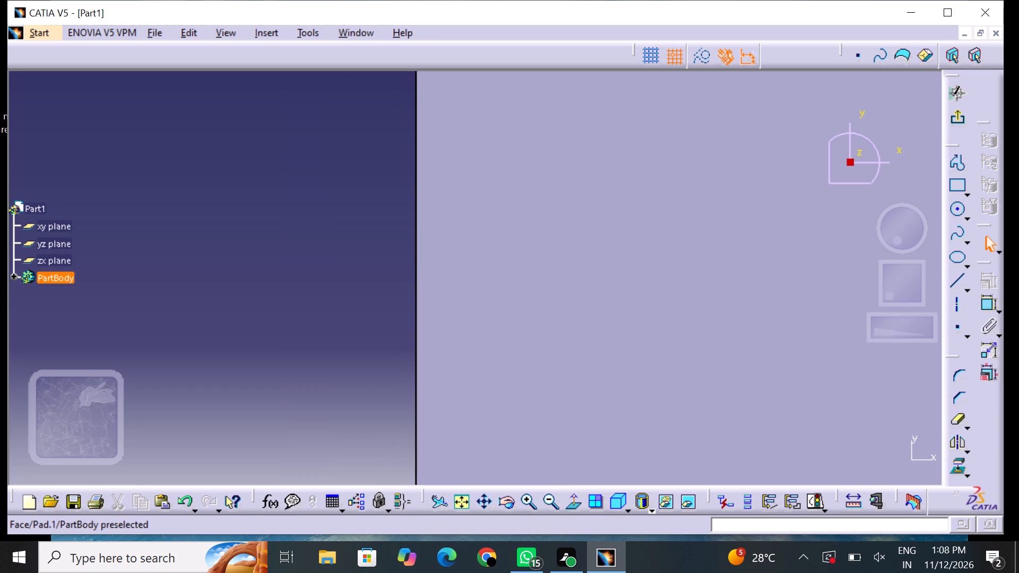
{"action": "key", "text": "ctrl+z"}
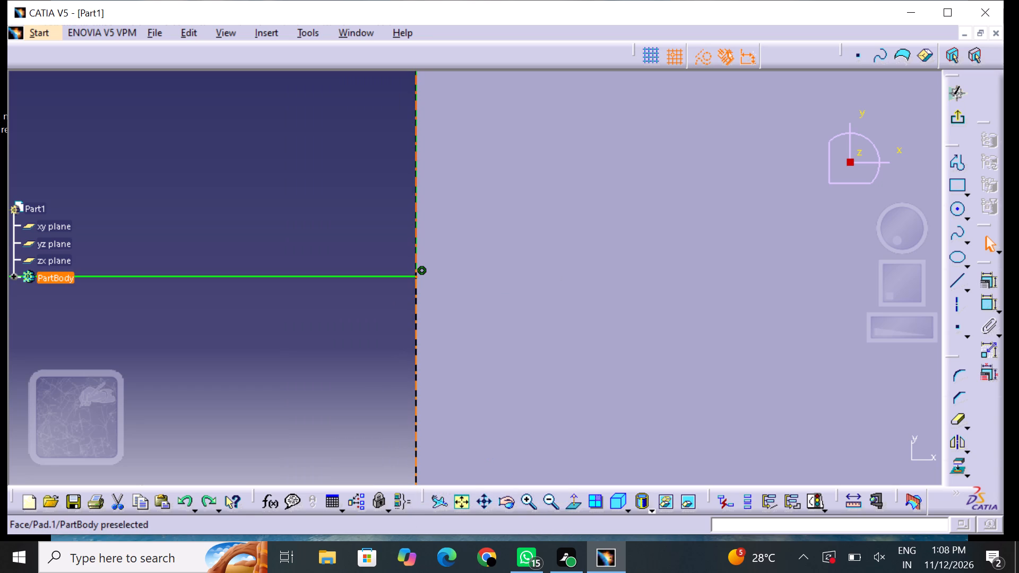
Examine the junction between the top line's inner endpoint and the block's left edge at much higher magnification.
{"action": "triple_click", "coordinate": [530, 502]}
{"action": "left_click", "coordinate": [531, 501]}
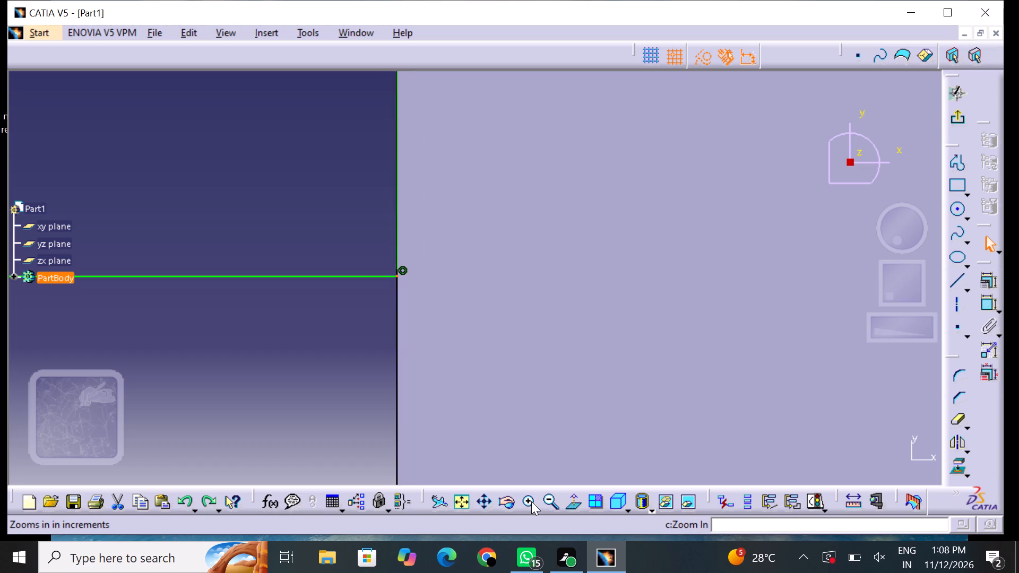
{"action": "triple_click", "coordinate": [531, 501]}
{"action": "triple_click", "coordinate": [531, 501]}
{"action": "left_click", "coordinate": [531, 501]}
{"action": "left_click", "coordinate": [448, 381]}
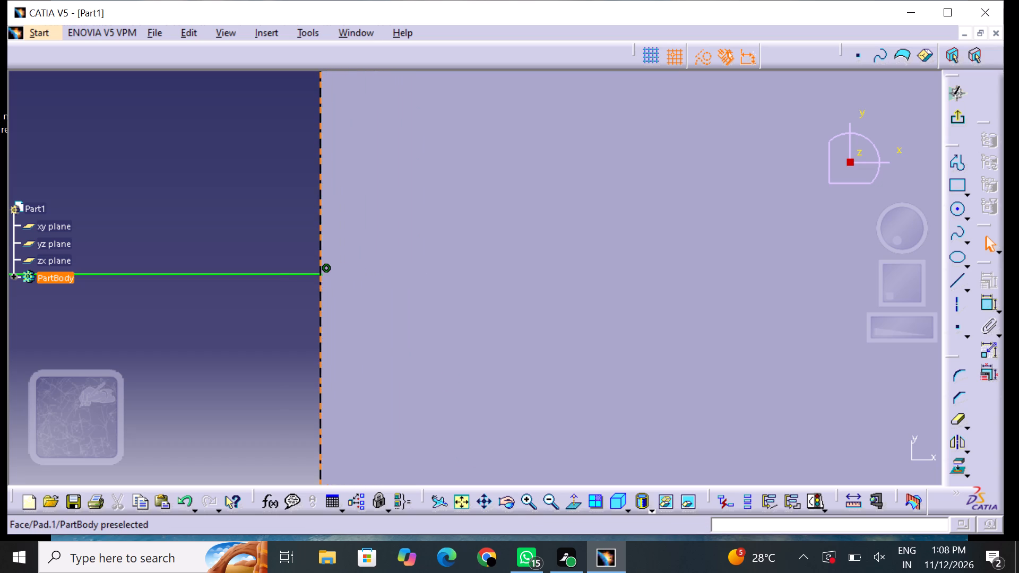
{"action": "scroll", "coordinate": [329, 273], "scroll_direction": "up", "scroll_amount": 1}
{"action": "middle_click_drag", "start_coordinate": [331, 273], "coordinate": [535, 316]}
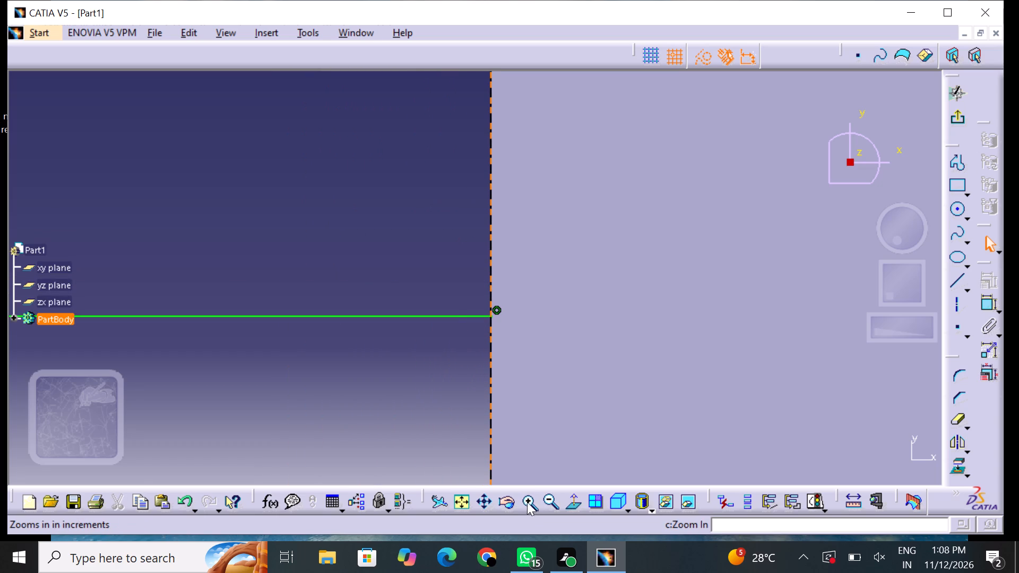
{"action": "left_click", "coordinate": [530, 505]}
{"action": "triple_click", "coordinate": [534, 503]}
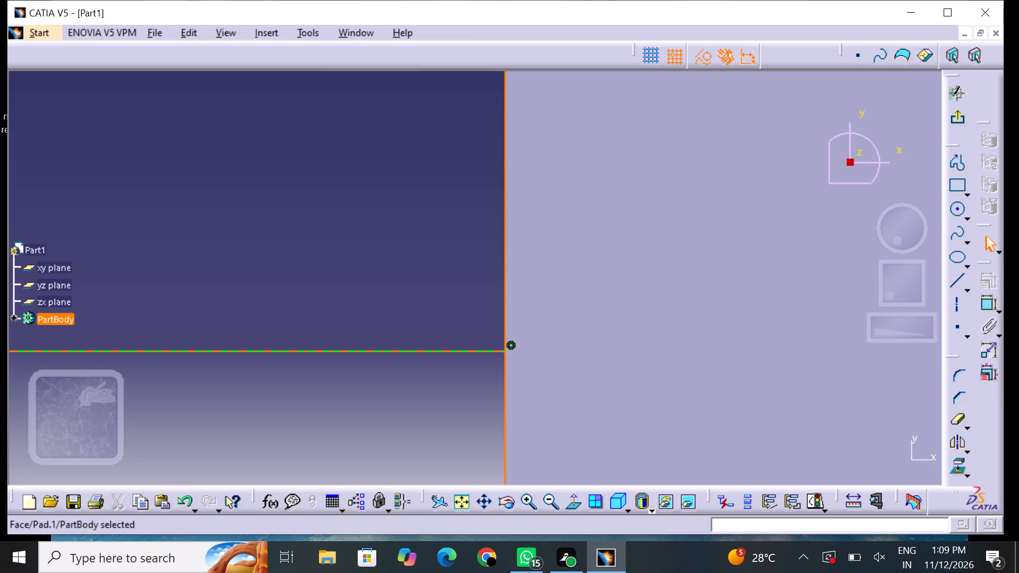
{"action": "left_click_drag", "start_coordinate": [494, 353], "coordinate": [485, 352]}
{"action": "left_click", "coordinate": [547, 371]}
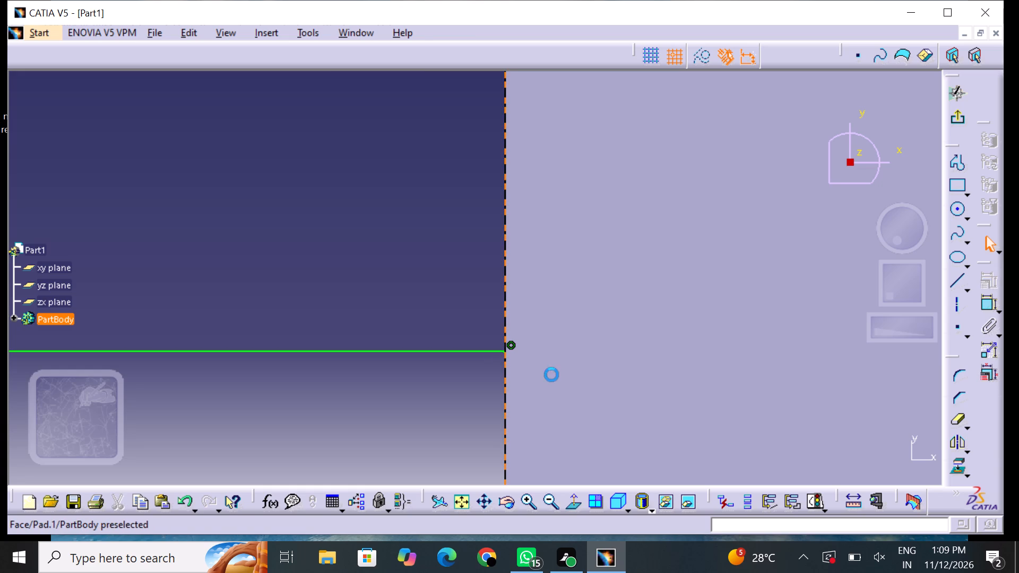
{"action": "triple_click", "coordinate": [536, 501]}
{"action": "double_click", "coordinate": [534, 500]}
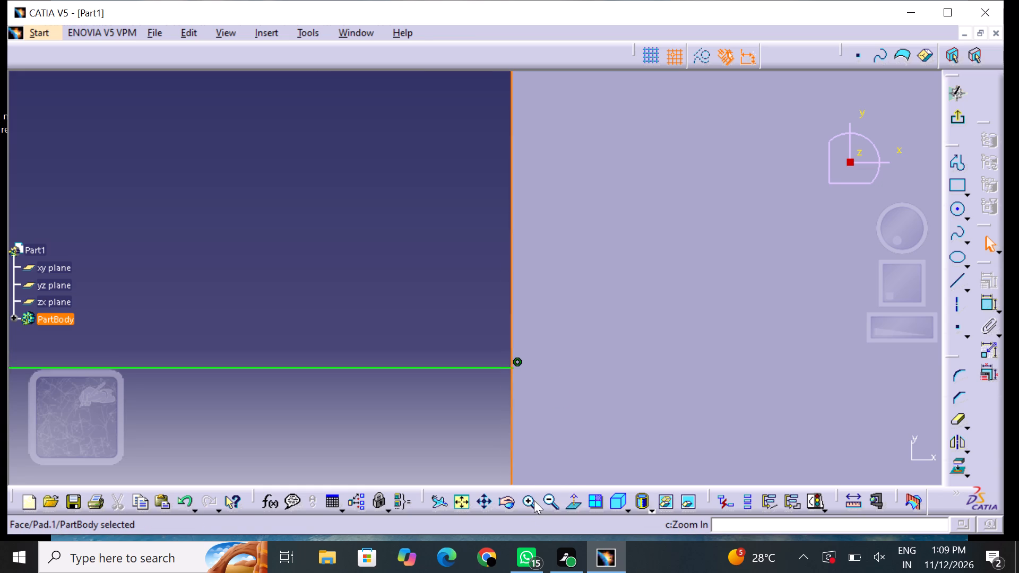
{"action": "middle_click_drag", "start_coordinate": [563, 369], "coordinate": [528, 242]}
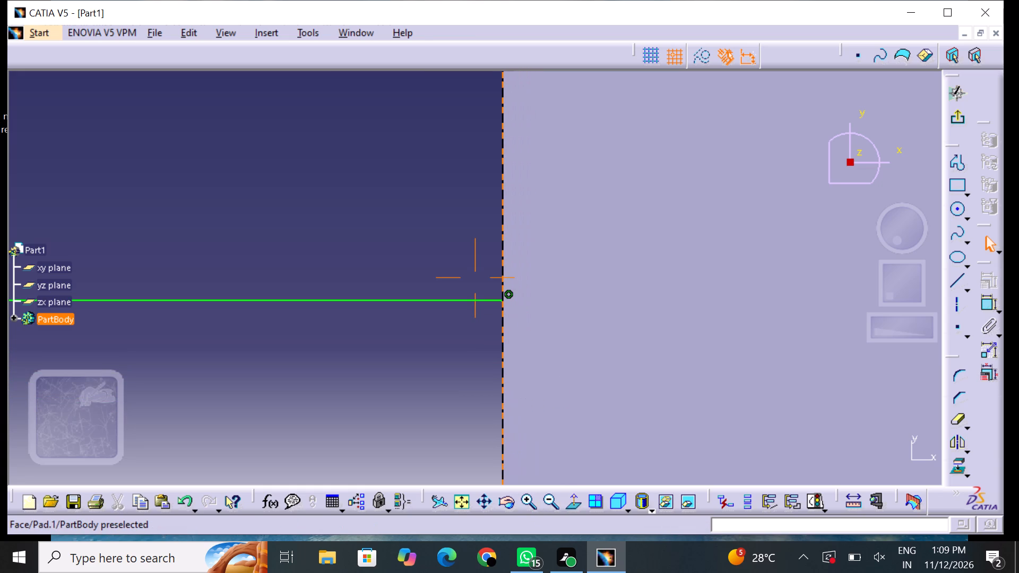
{"action": "triple_click", "coordinate": [530, 501]}
{"action": "triple_click", "coordinate": [530, 501]}
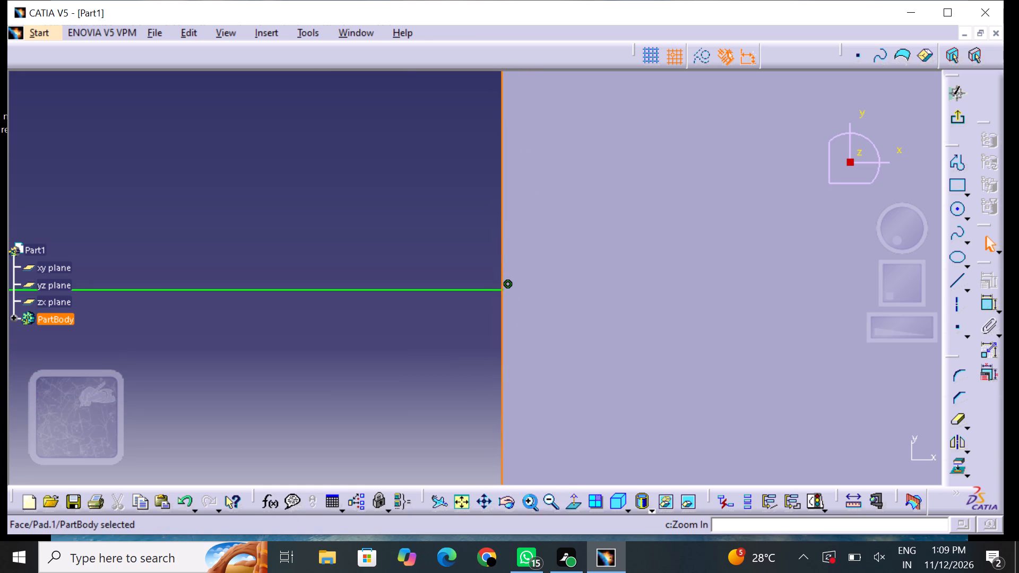
{"action": "double_click", "coordinate": [530, 501]}
{"action": "middle_click_drag", "start_coordinate": [566, 335], "coordinate": [538, 348]}
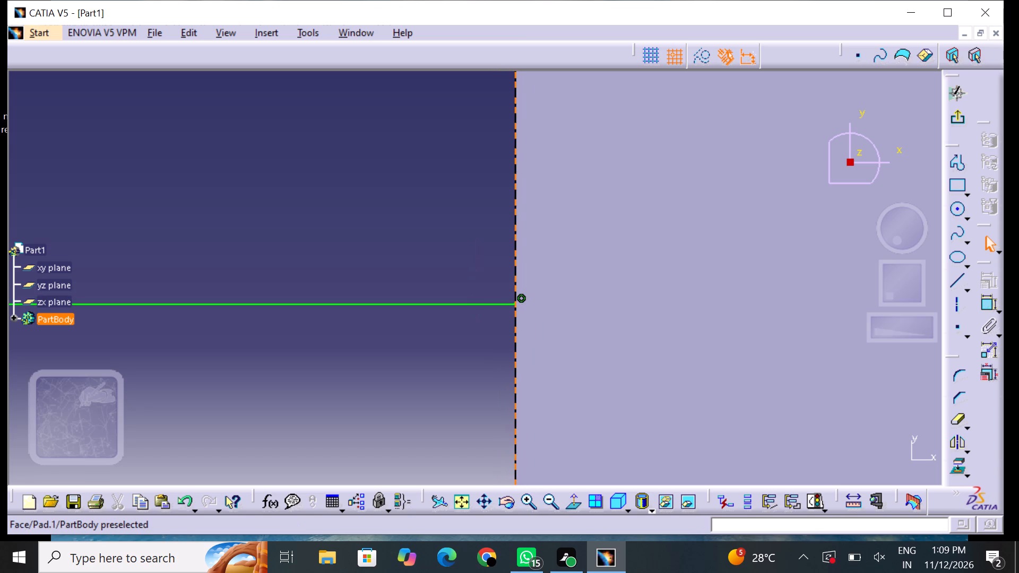
{"action": "left_click", "coordinate": [654, 395]}
{"action": "triple_click", "coordinate": [531, 500]}
{"action": "double_click", "coordinate": [531, 499]}
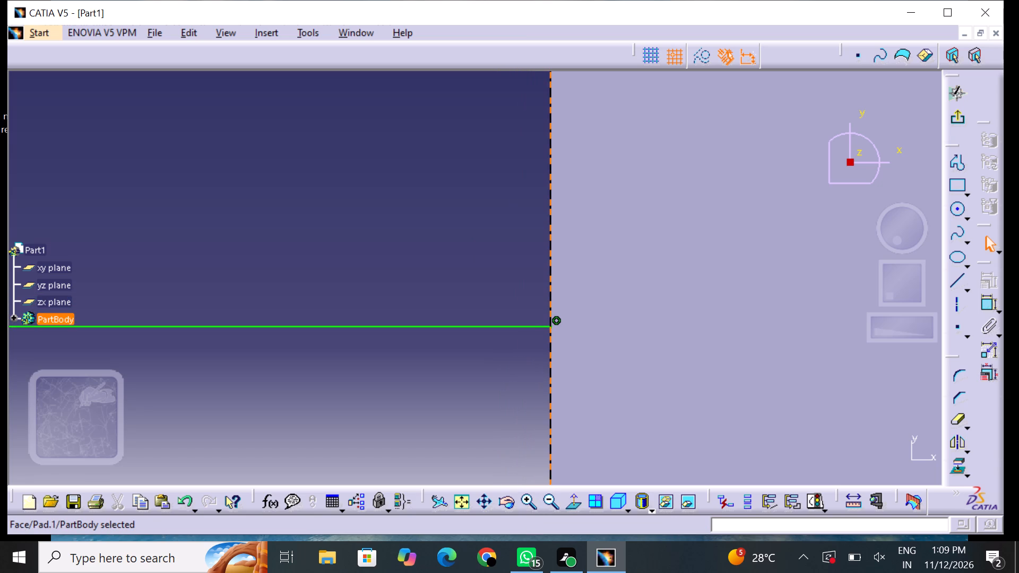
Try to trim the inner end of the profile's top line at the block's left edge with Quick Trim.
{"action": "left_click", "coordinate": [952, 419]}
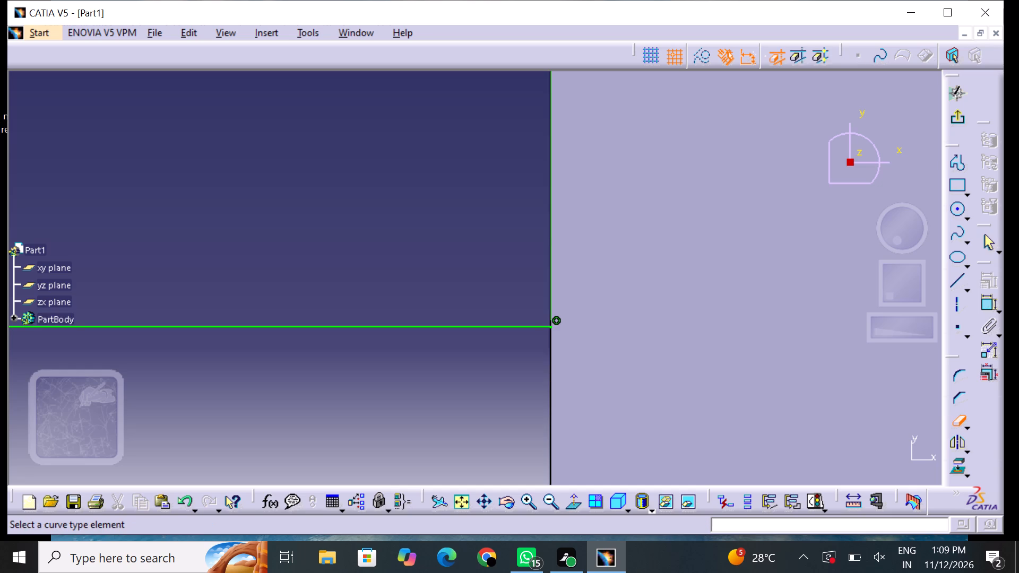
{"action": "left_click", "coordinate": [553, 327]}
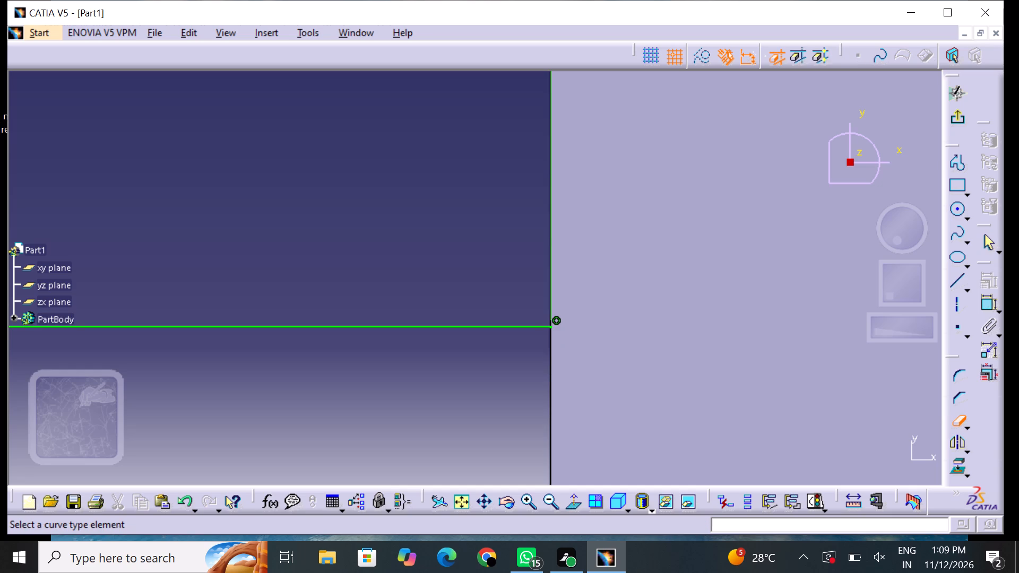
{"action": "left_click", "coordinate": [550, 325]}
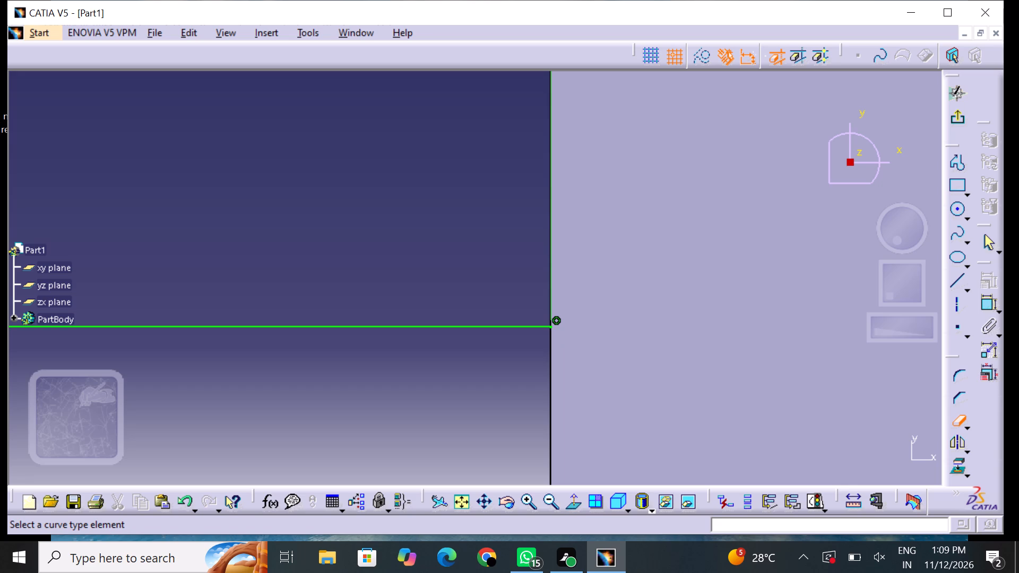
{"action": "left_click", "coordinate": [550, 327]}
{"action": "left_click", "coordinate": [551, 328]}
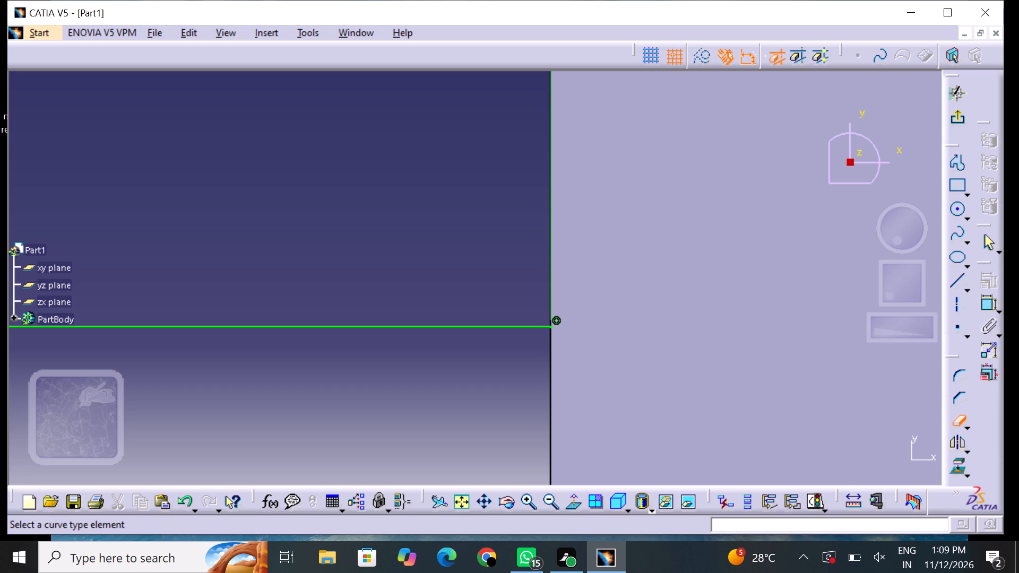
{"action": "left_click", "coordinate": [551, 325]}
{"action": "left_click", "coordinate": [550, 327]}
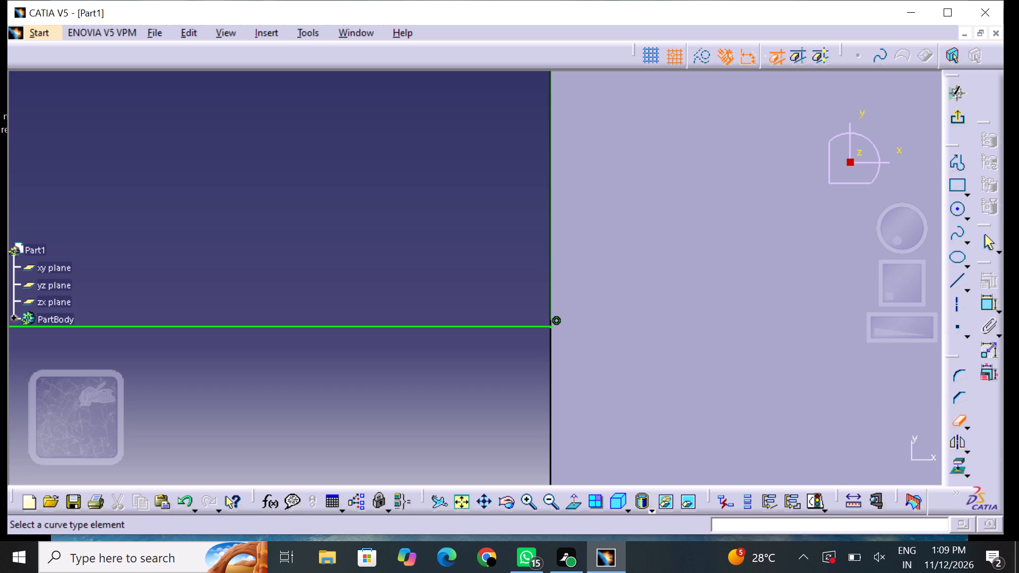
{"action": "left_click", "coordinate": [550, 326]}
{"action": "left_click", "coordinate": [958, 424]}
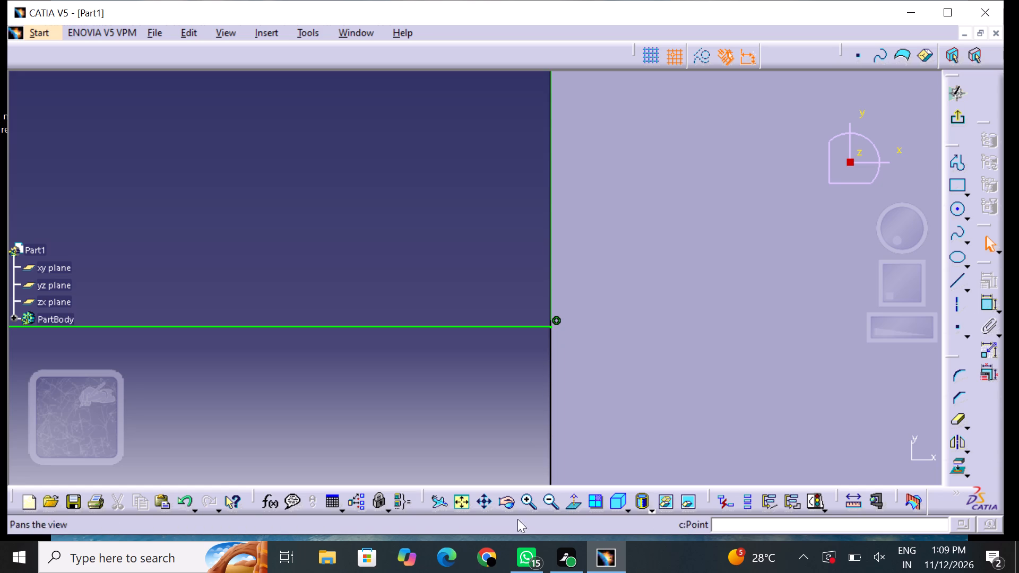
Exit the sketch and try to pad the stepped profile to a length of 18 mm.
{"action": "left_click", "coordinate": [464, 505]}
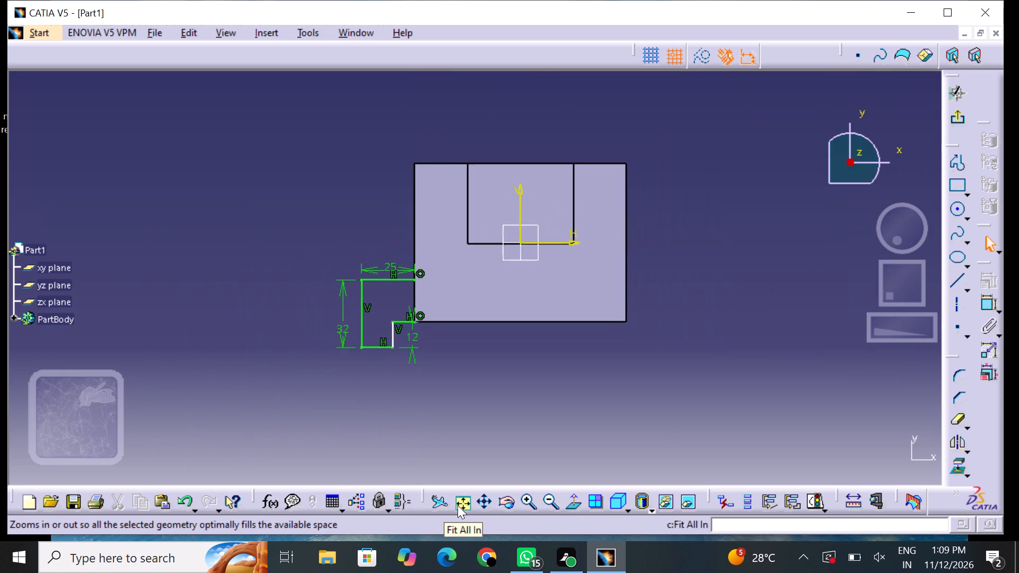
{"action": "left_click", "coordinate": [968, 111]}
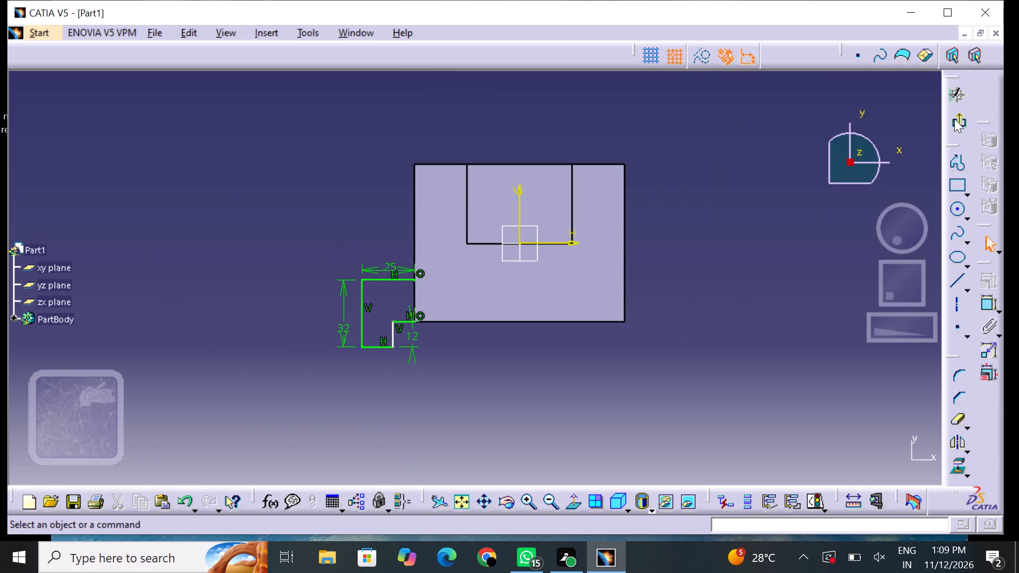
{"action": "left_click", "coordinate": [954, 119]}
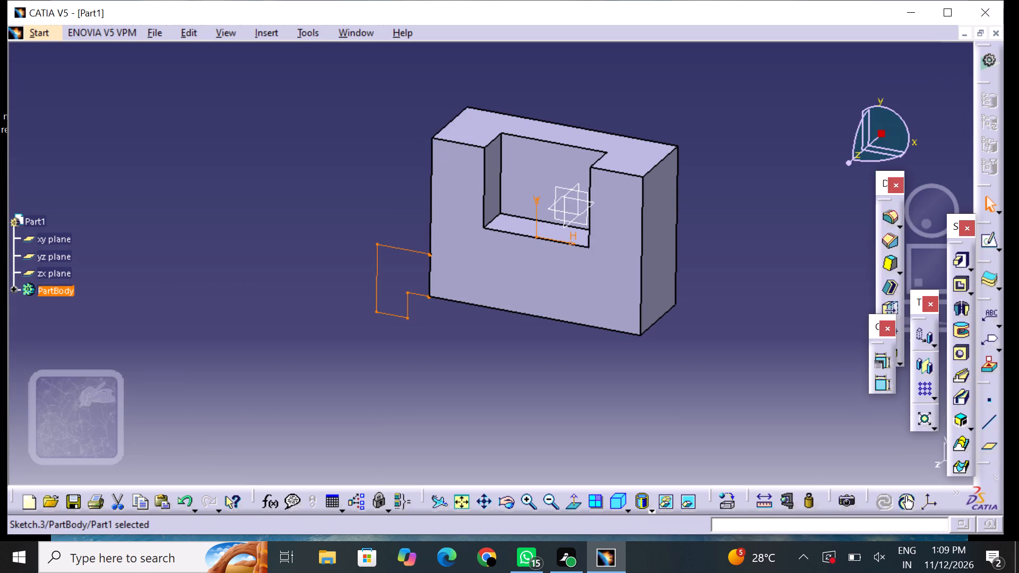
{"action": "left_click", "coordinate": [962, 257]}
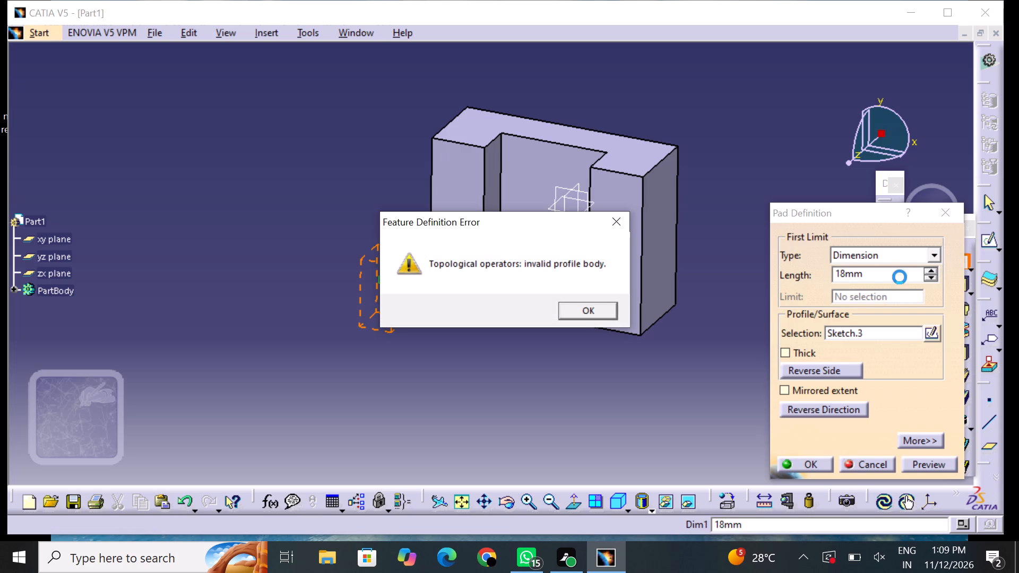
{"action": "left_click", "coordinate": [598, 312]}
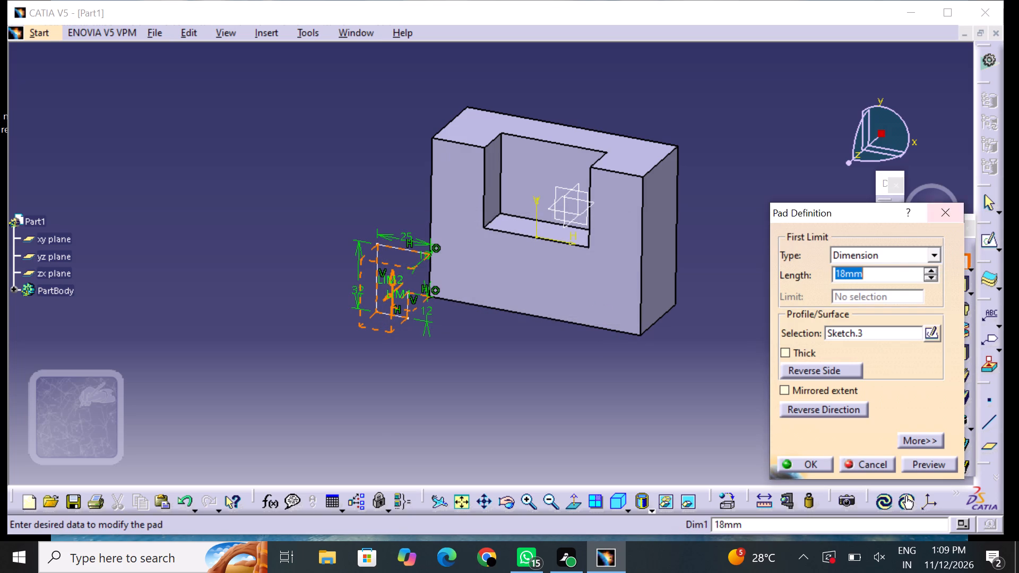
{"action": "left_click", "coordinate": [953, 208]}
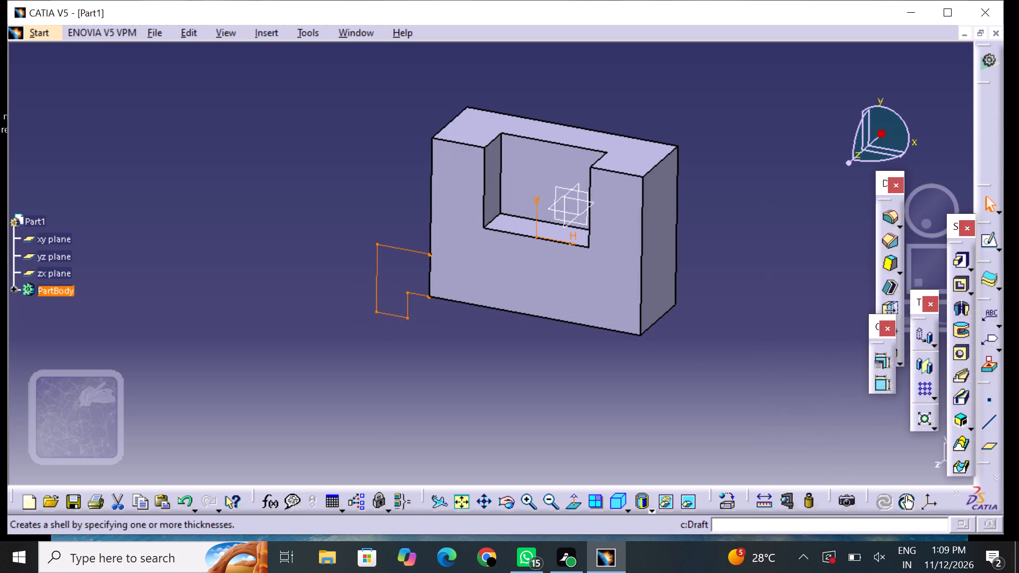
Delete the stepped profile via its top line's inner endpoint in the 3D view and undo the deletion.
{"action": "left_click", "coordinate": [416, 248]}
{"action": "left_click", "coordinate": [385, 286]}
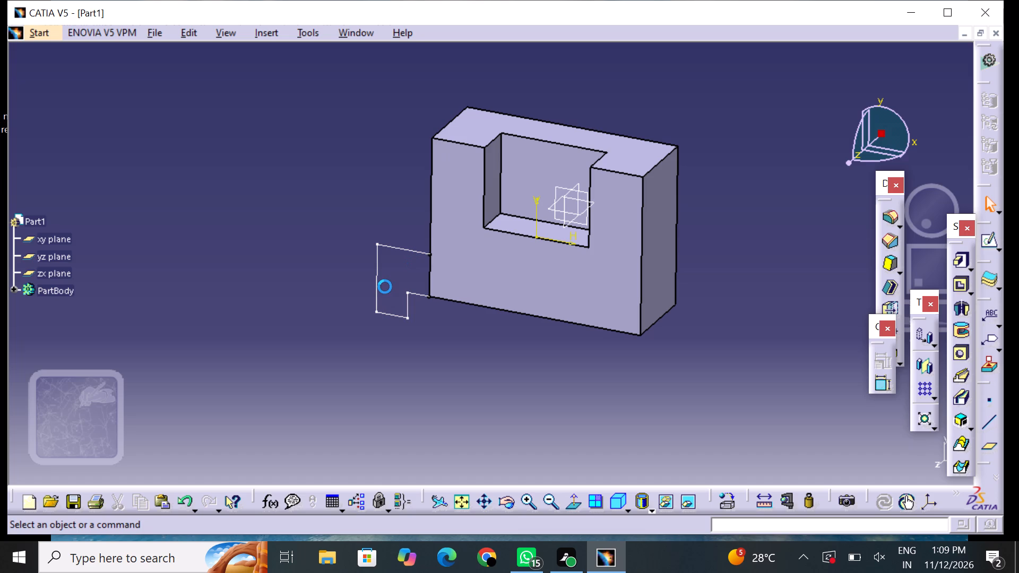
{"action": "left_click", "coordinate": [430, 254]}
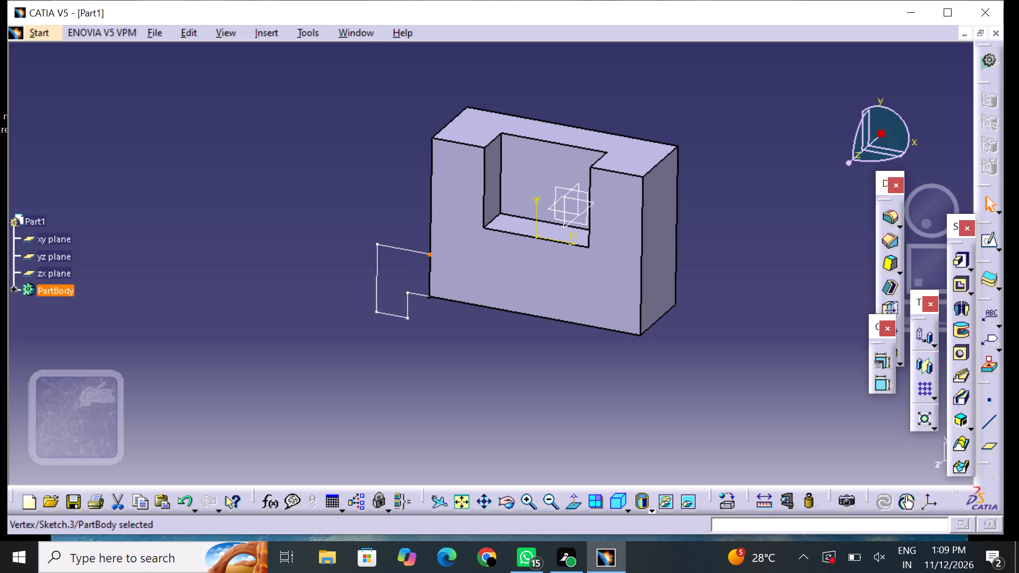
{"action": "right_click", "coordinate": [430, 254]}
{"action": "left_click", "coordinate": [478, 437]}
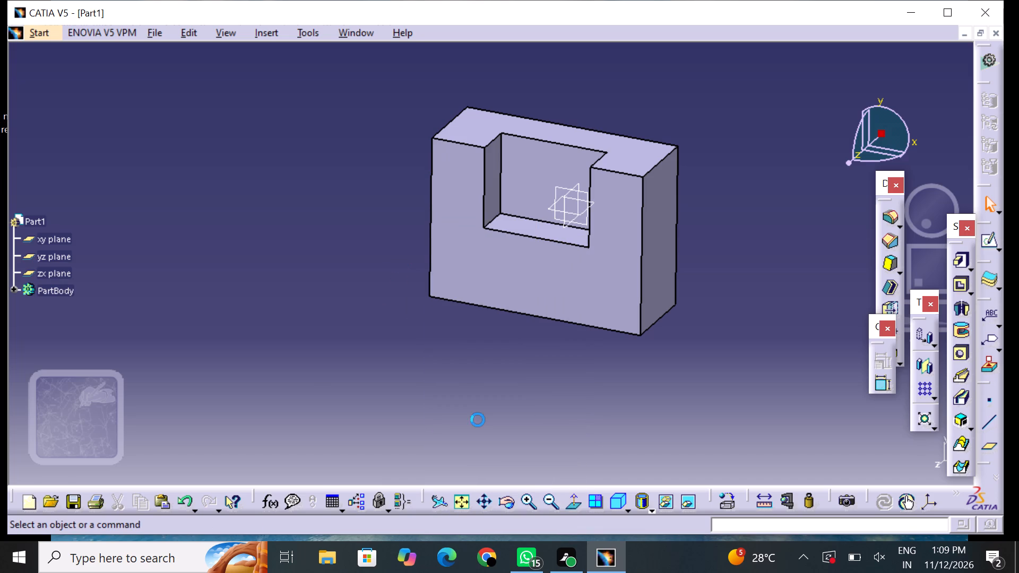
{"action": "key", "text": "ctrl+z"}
Reopen the stepped profile's sketch and delete its horizontal top line.
{"action": "left_click", "coordinate": [987, 237]}
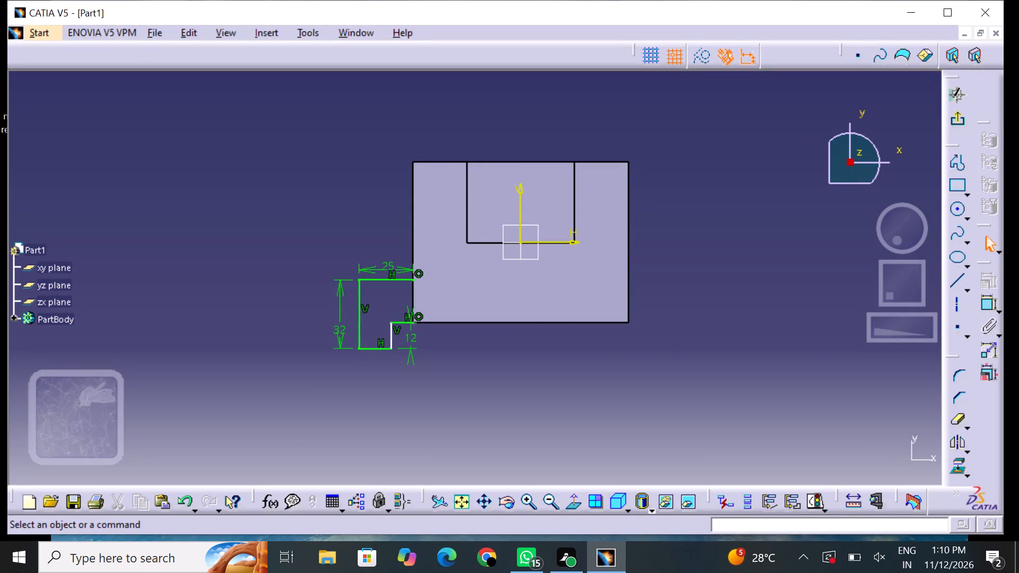
{"action": "left_click", "coordinate": [405, 278]}
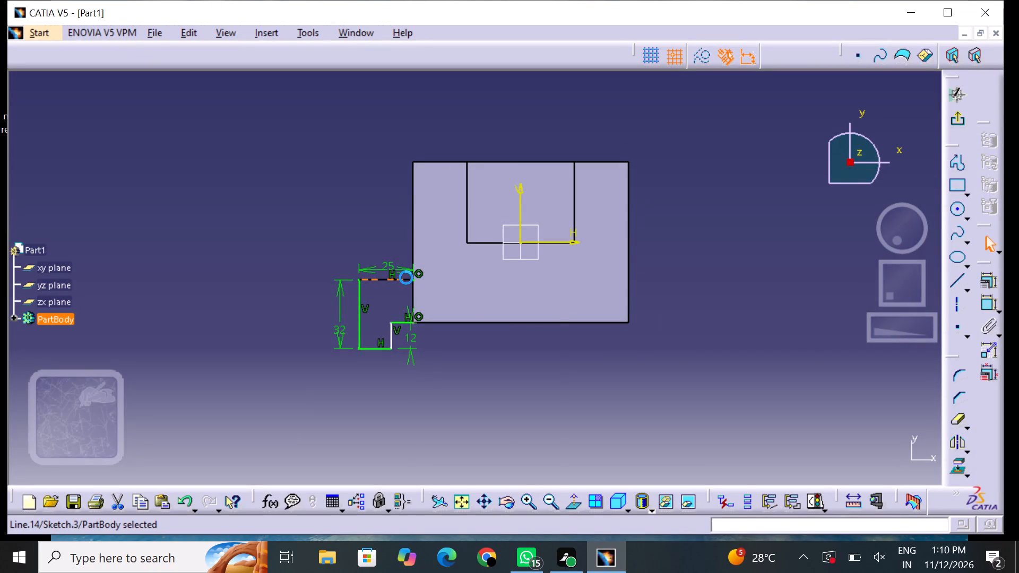
{"action": "right_click", "coordinate": [406, 277]}
{"action": "left_click", "coordinate": [507, 485]}
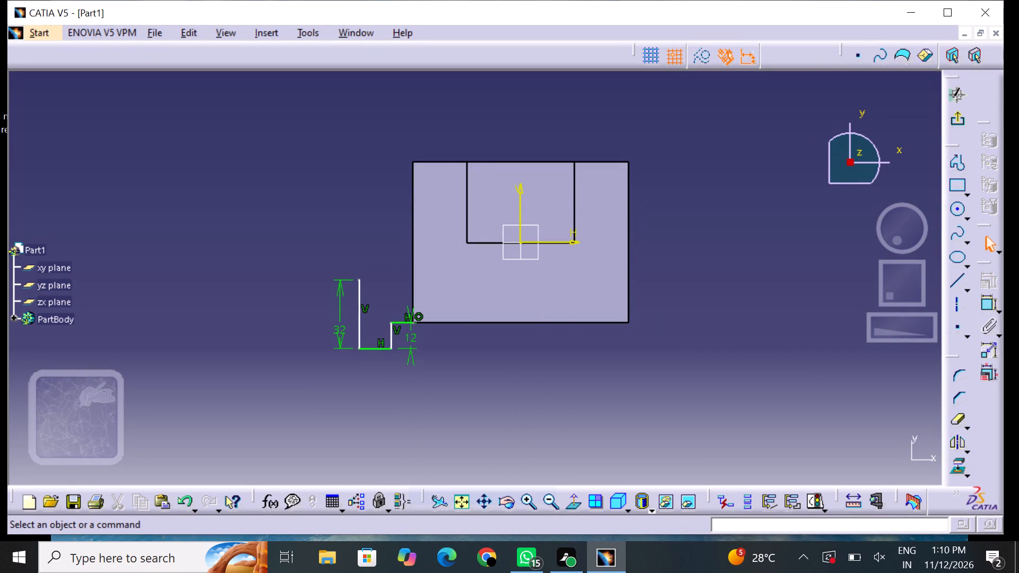
Redraw the horizontal top line with the Profile tool, from the outer vertical line's upper endpoint to the block's left edge.
{"action": "left_click", "coordinate": [961, 168]}
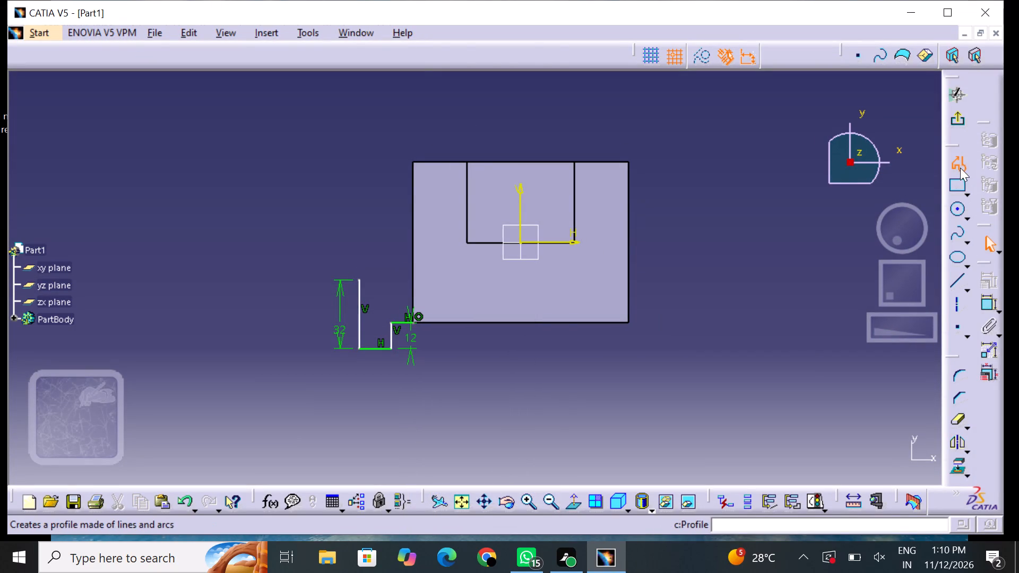
{"action": "left_click", "coordinate": [362, 285]}
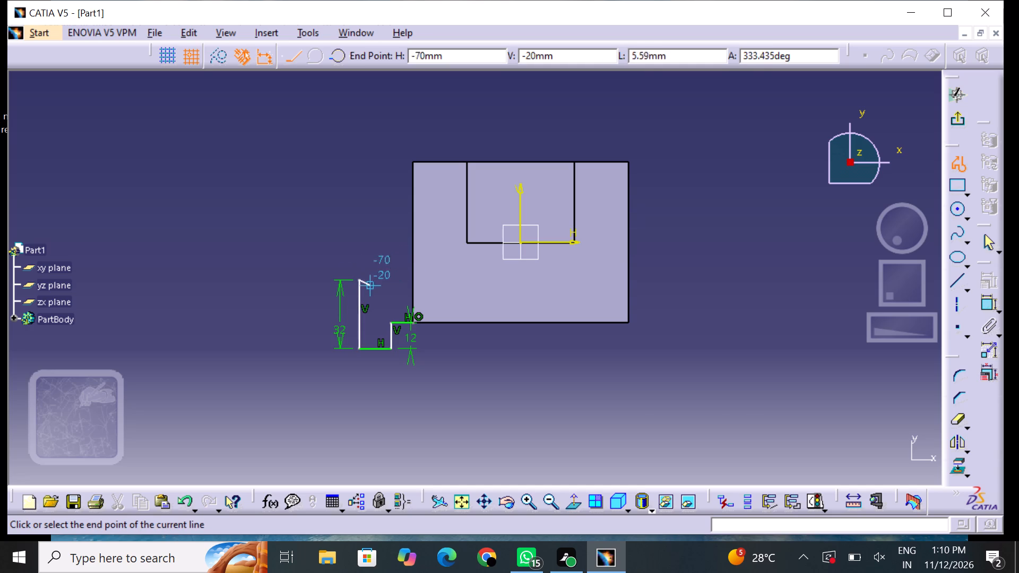
{"action": "left_click", "coordinate": [412, 280]}
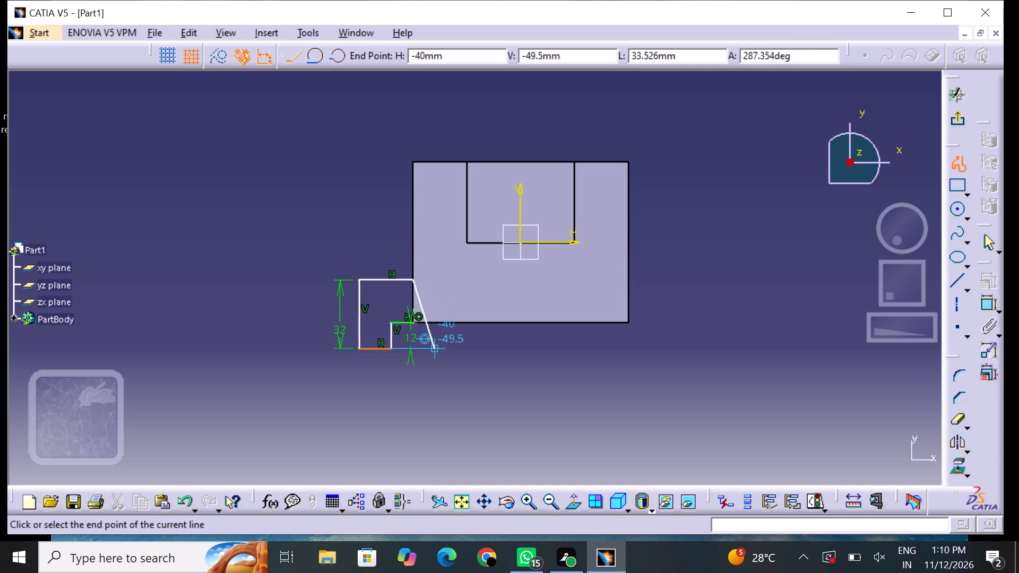
{"action": "key", "text": "Escape"}
{"action": "key", "text": "Escape"}
{"action": "key", "text": "Escape"}
{"action": "key", "text": "Escape"}
{"action": "key", "text": "Escape"}
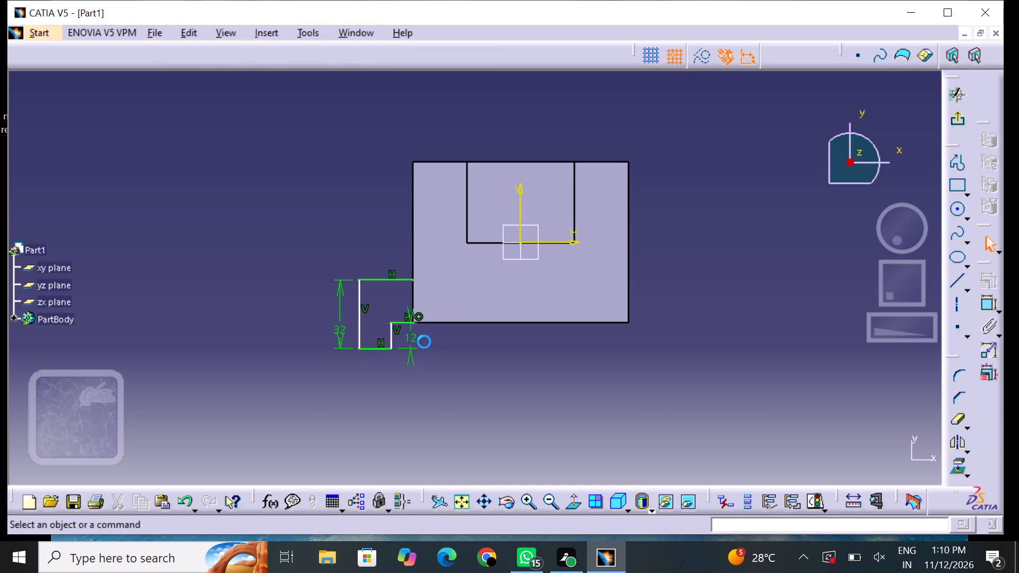
{"action": "key", "text": "Escape"}
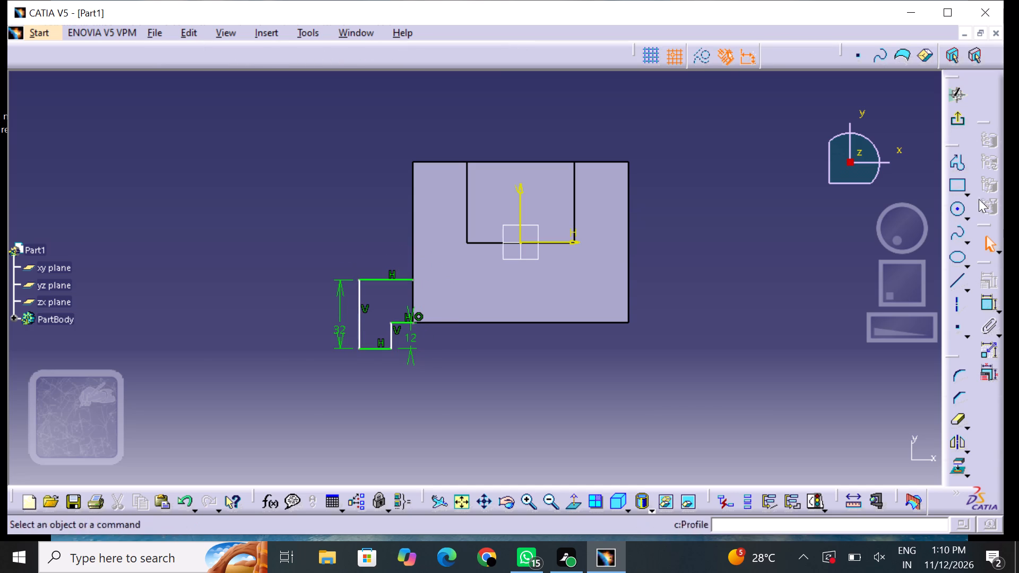
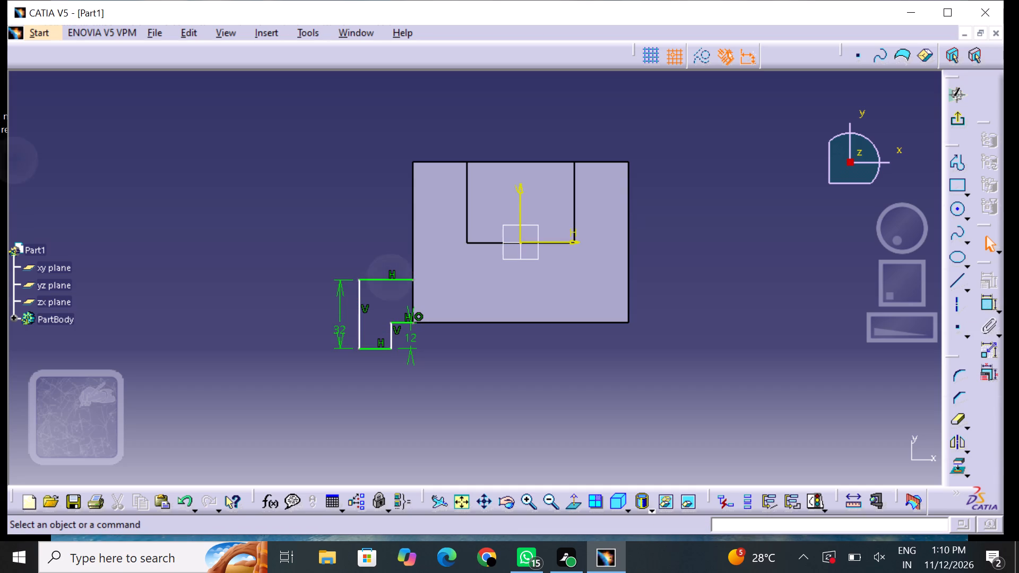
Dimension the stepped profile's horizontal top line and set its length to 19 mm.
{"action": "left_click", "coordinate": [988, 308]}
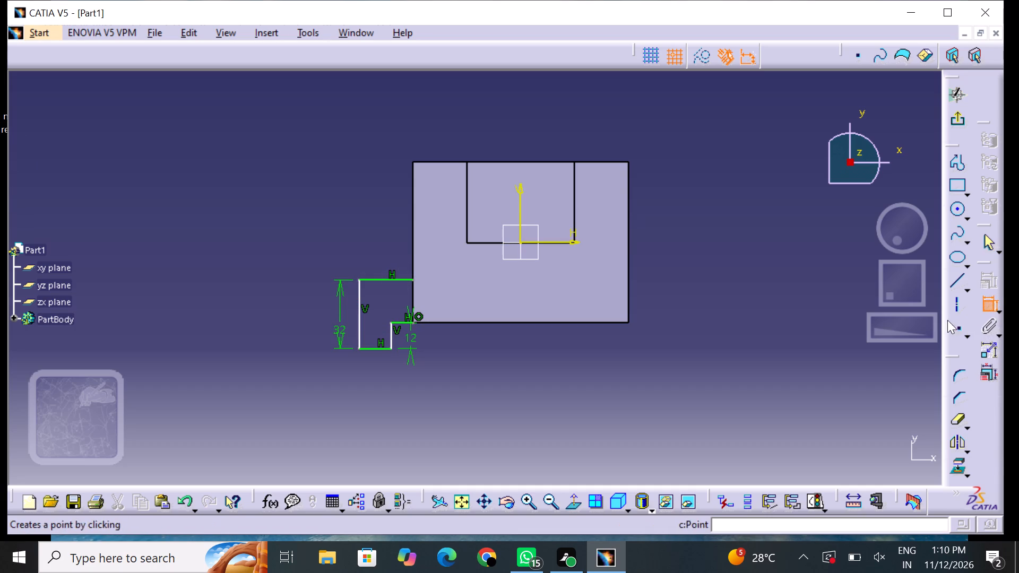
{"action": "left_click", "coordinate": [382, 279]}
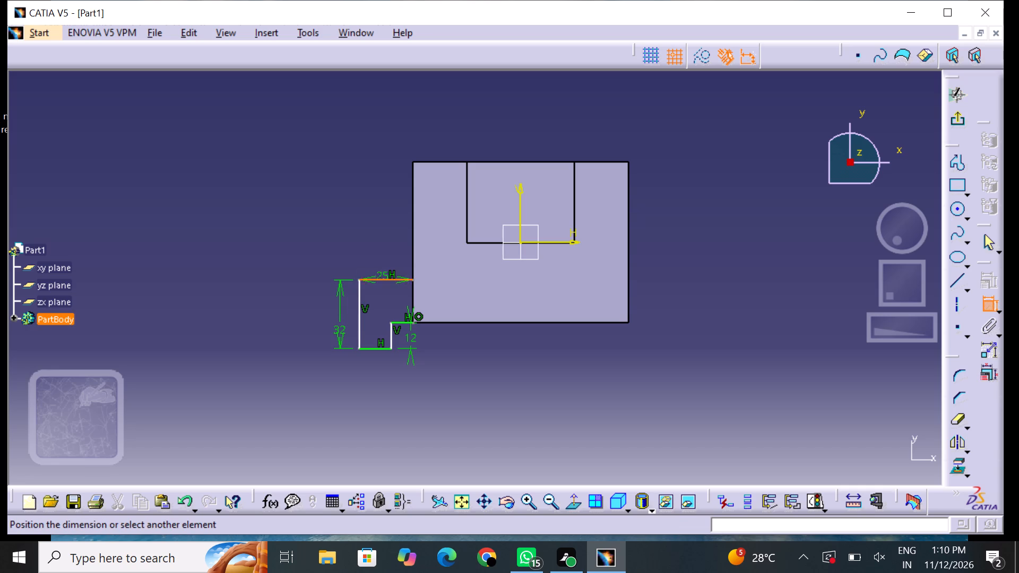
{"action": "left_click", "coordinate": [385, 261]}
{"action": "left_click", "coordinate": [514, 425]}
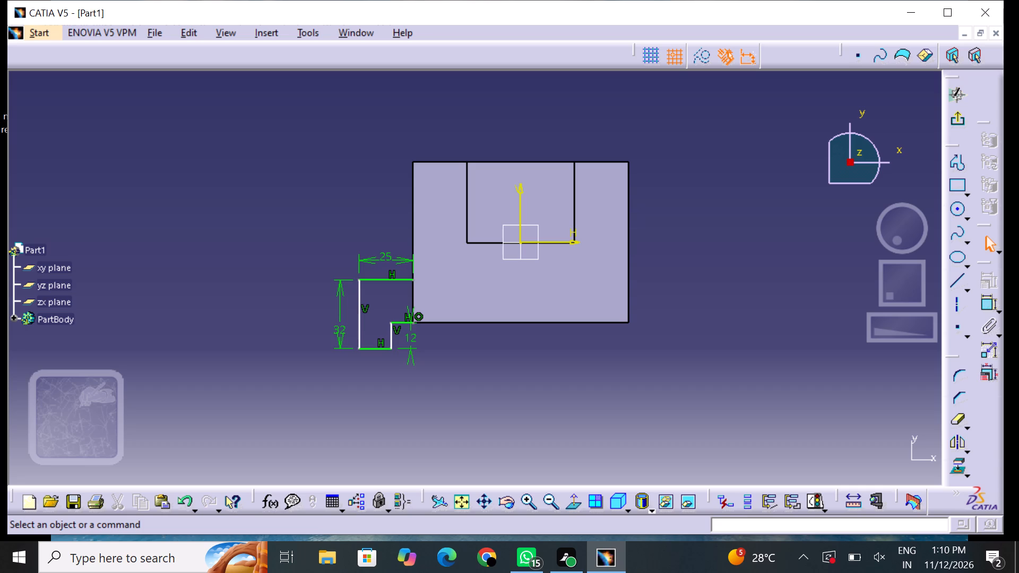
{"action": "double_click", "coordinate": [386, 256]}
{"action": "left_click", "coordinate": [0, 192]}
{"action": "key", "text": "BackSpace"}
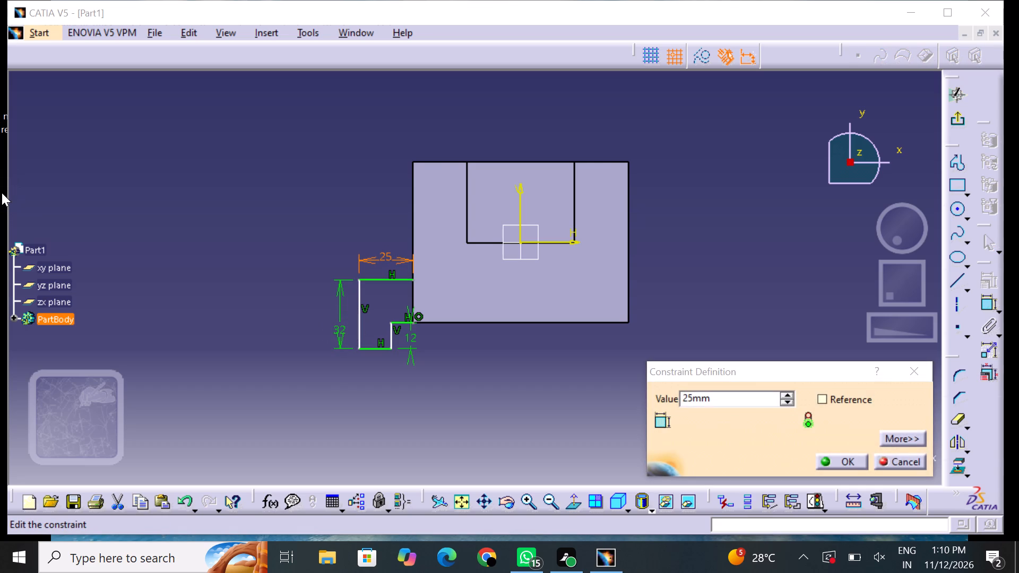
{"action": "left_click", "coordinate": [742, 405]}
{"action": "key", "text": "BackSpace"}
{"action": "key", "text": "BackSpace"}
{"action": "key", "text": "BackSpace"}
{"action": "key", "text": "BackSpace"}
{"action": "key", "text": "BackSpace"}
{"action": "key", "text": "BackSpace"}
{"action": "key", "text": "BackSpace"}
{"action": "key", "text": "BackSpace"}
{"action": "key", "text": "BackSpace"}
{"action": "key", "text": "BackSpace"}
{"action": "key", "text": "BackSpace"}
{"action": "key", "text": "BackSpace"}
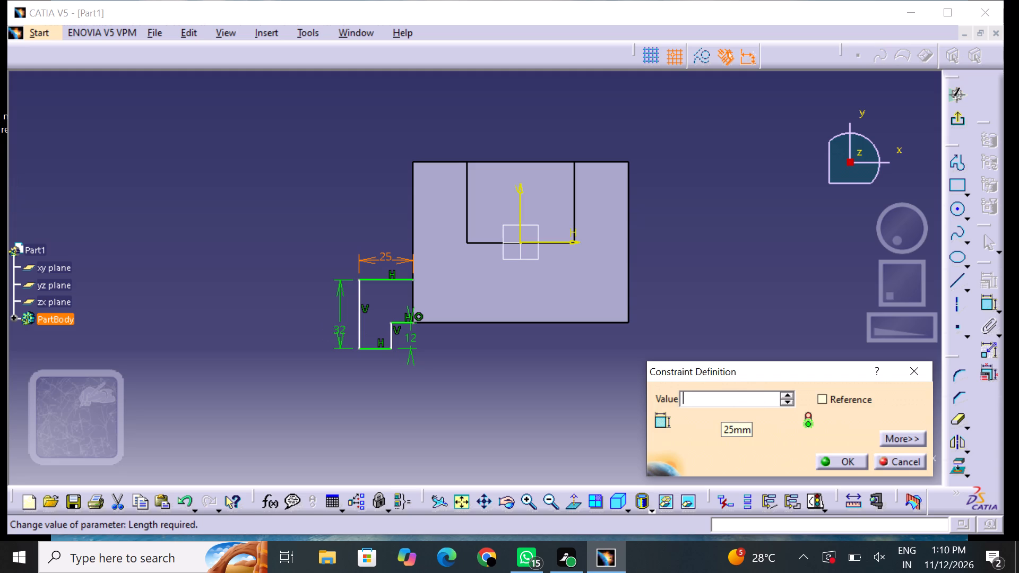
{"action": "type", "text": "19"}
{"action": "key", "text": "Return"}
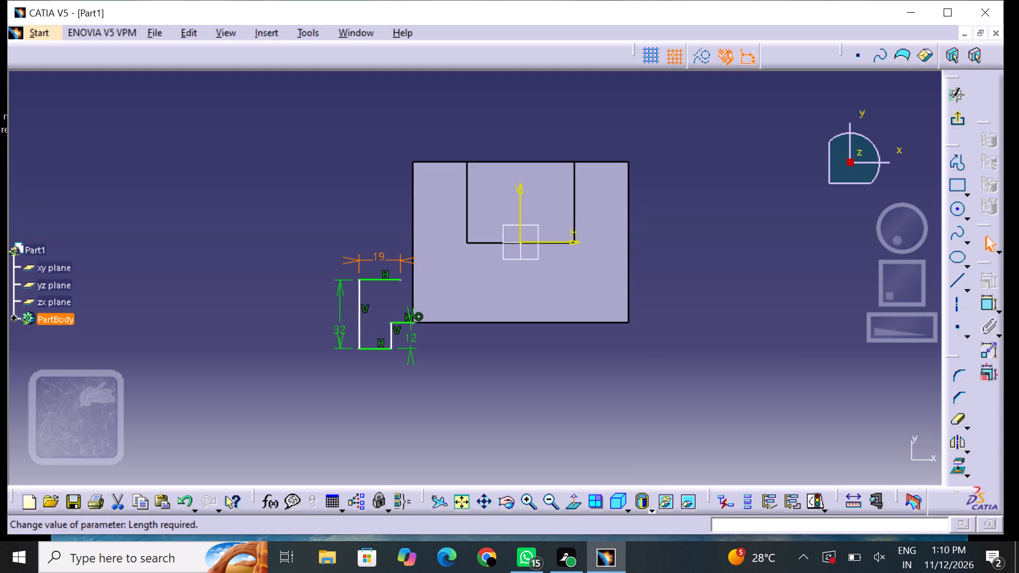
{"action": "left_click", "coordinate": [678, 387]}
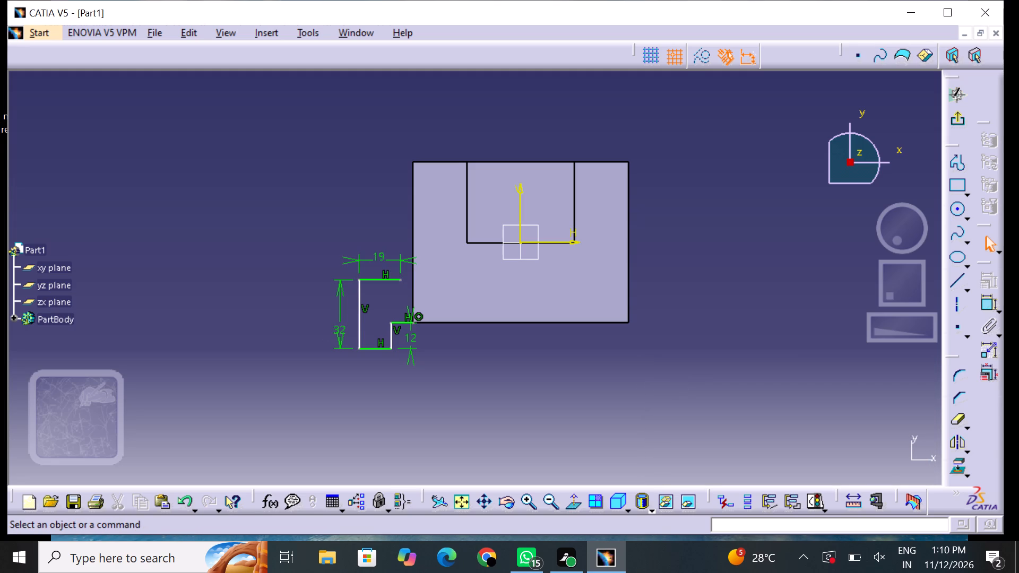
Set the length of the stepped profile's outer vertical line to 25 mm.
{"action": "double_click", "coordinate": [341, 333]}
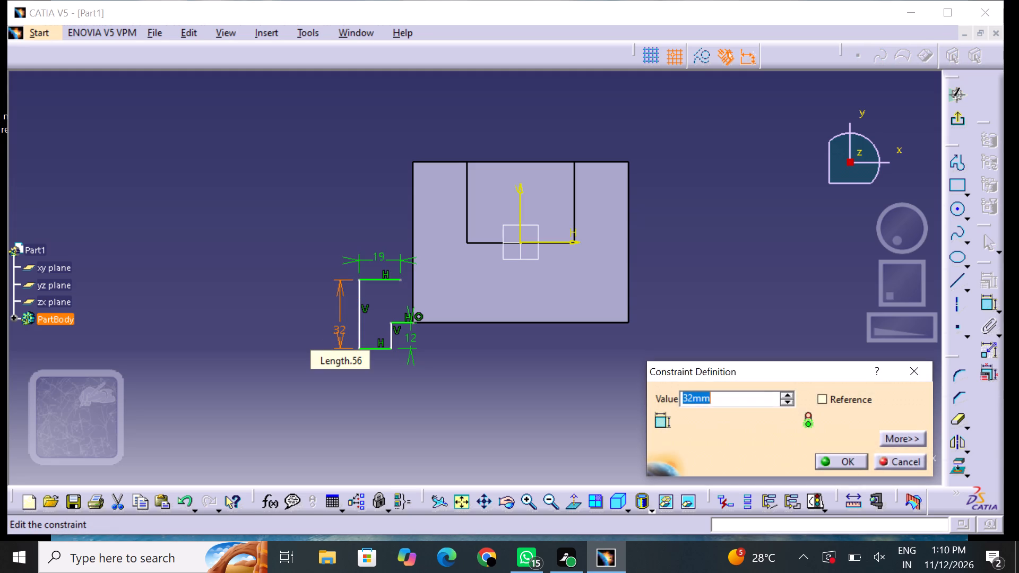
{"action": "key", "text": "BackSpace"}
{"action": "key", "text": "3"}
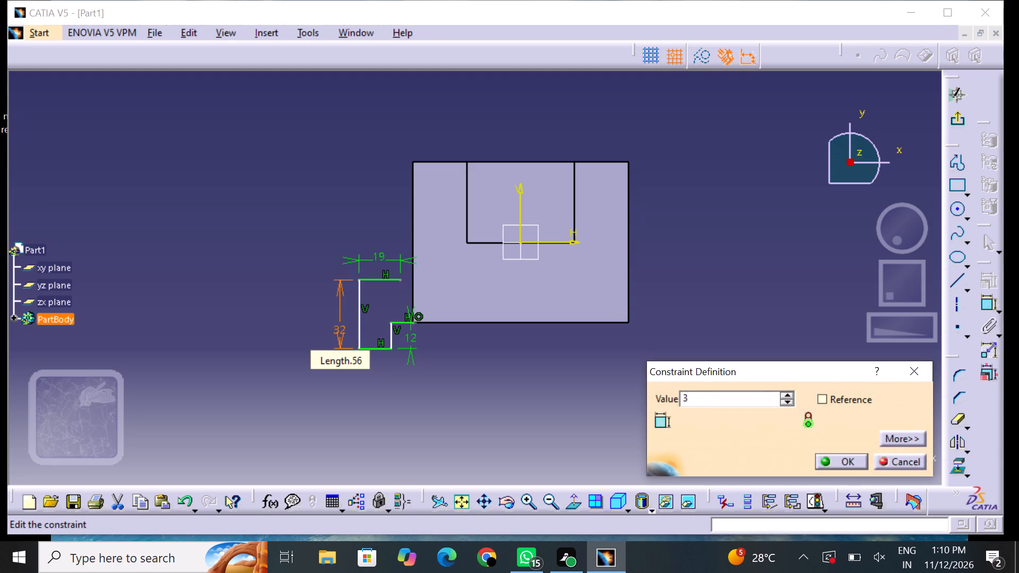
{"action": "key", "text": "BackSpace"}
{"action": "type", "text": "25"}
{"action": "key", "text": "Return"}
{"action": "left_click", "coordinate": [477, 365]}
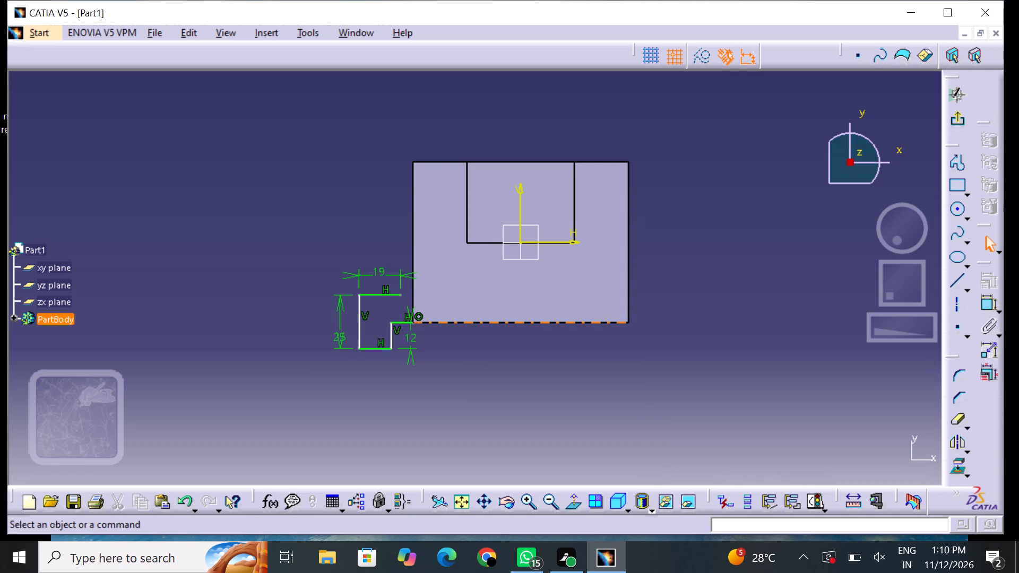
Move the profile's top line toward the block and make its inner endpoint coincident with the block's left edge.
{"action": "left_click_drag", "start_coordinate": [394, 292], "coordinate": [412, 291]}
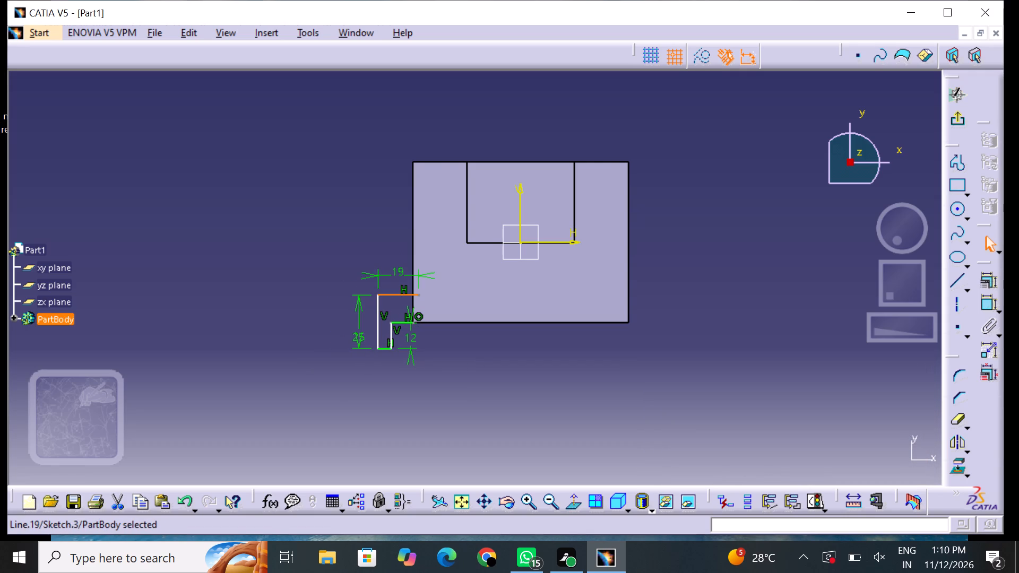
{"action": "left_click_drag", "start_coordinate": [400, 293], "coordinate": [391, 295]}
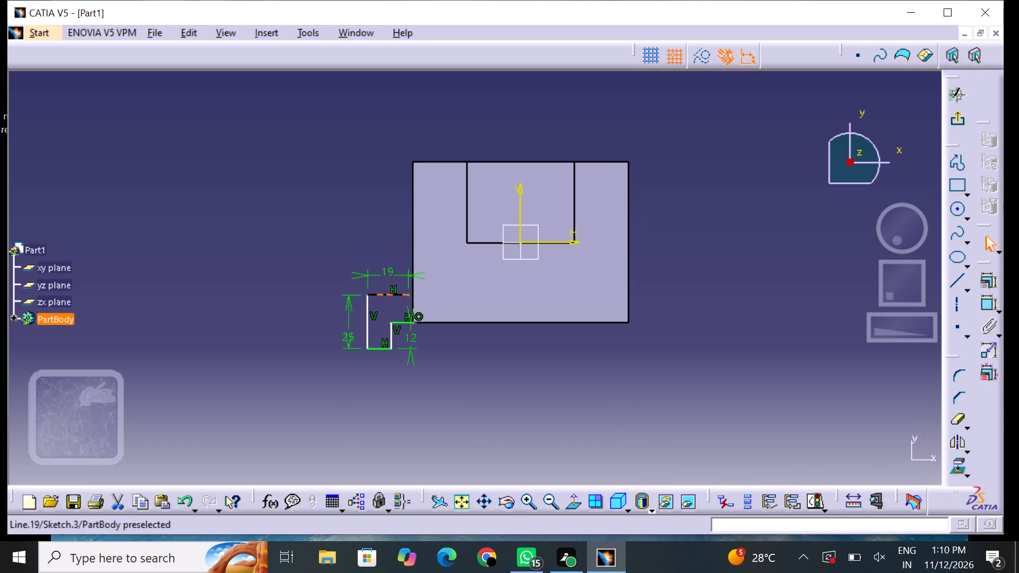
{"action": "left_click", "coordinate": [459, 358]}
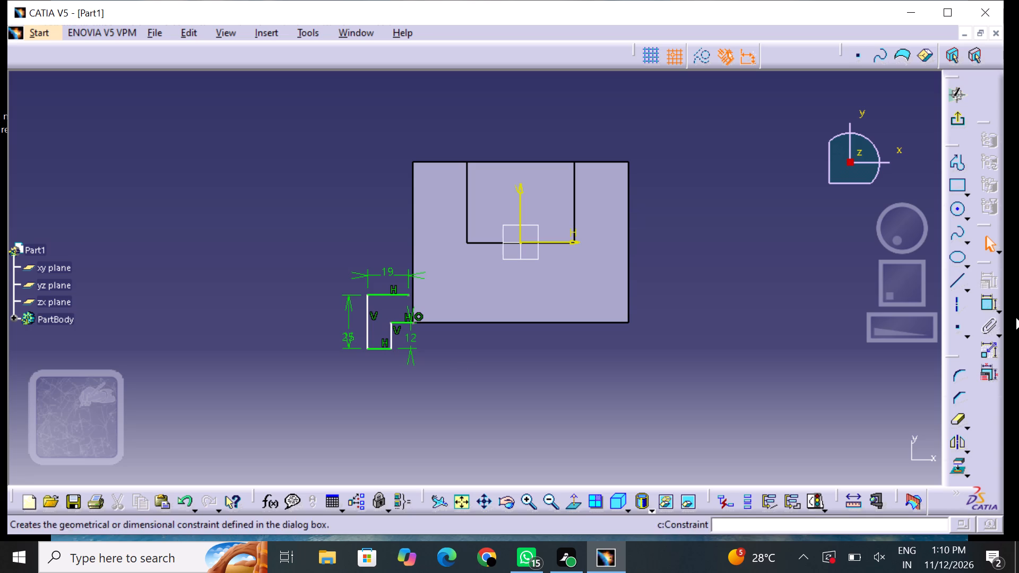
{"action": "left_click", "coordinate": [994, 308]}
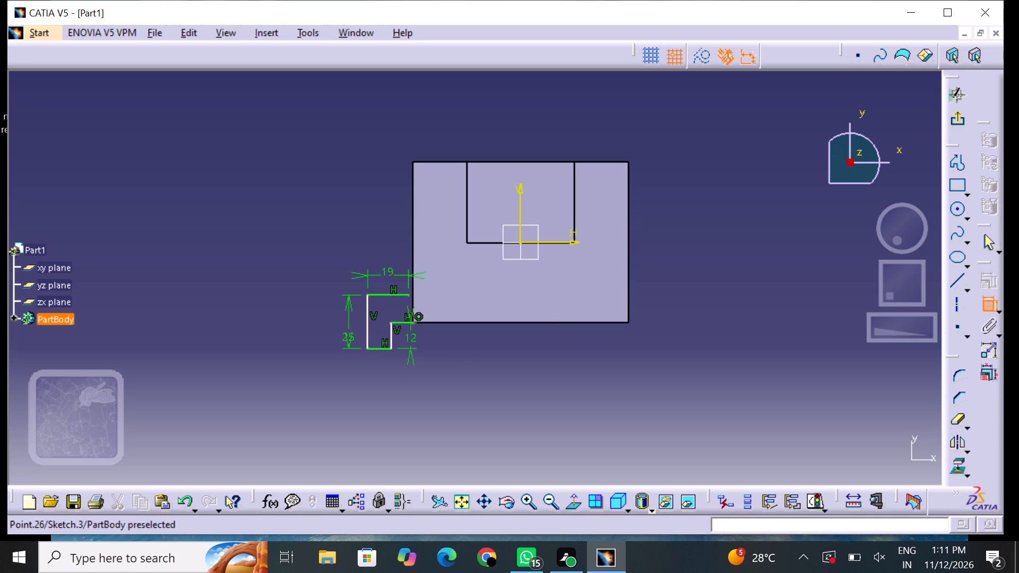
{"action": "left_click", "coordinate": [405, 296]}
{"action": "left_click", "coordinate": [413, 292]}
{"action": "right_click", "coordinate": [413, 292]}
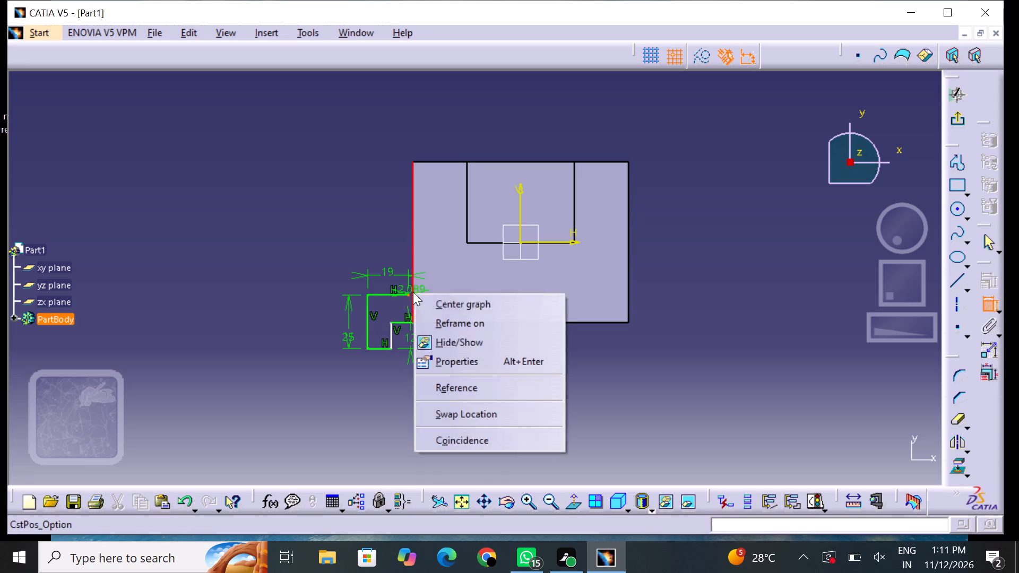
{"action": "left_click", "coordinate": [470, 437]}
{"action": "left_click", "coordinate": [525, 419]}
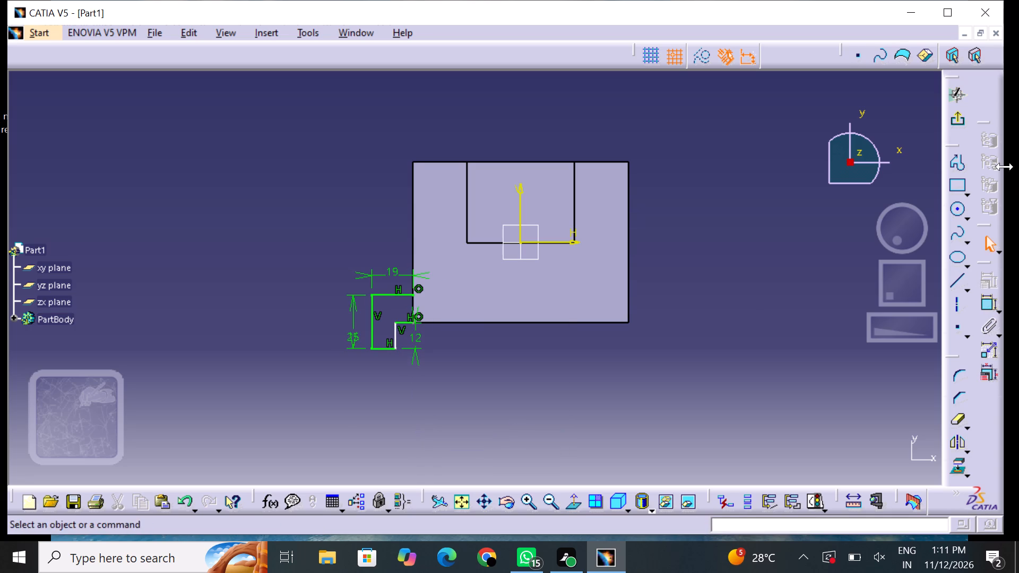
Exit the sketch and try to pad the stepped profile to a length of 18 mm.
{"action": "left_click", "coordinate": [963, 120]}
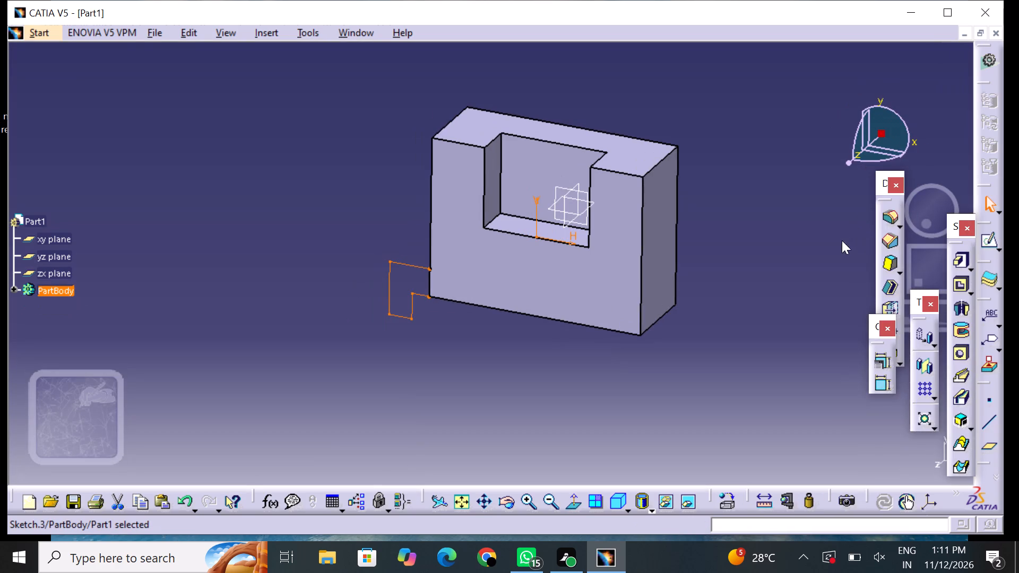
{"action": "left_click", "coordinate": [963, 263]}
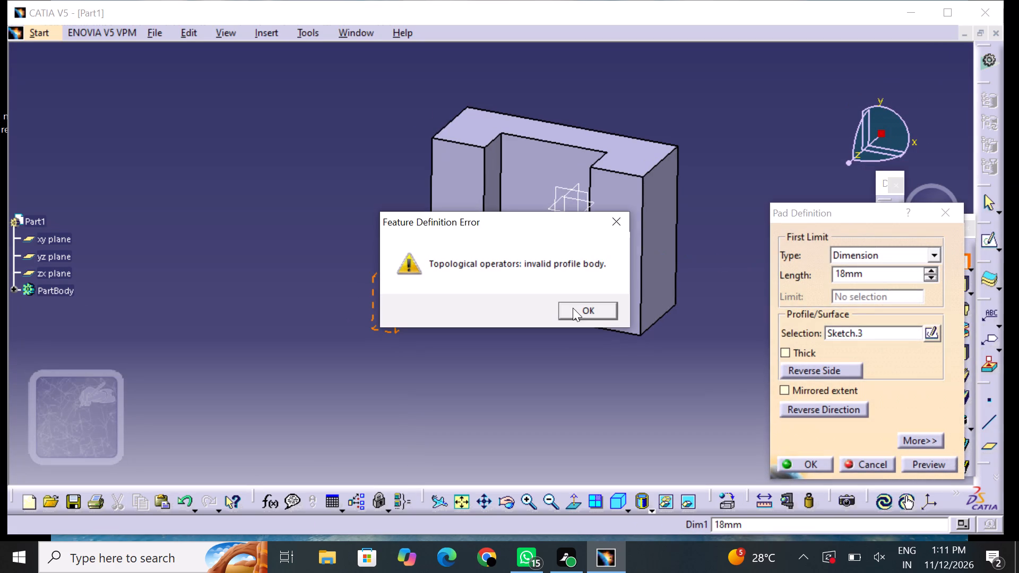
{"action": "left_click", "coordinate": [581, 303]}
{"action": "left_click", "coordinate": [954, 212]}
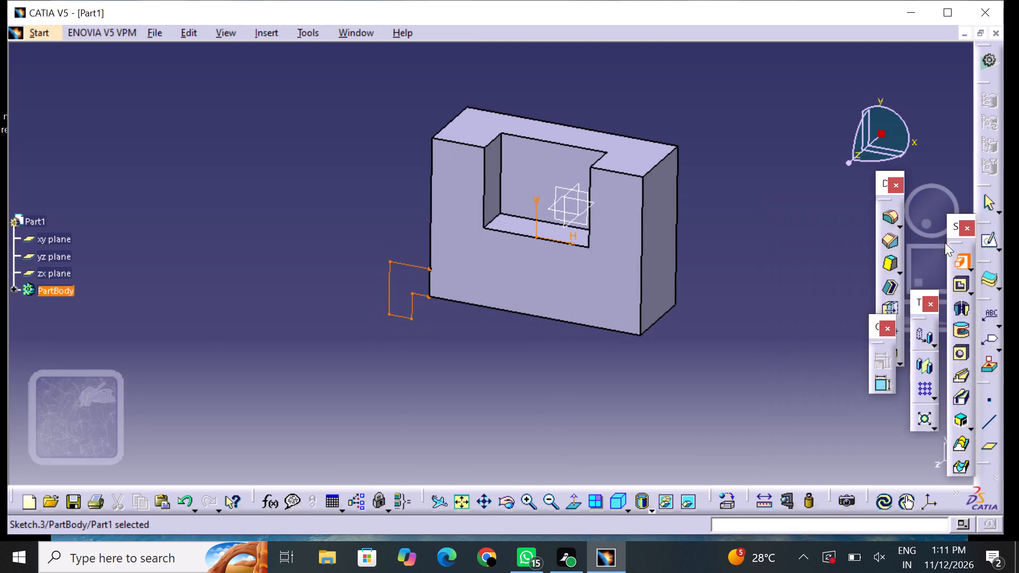
Reopen the stepped profile's sketch and delete the entire profile with its constraints.
{"action": "left_click", "coordinate": [976, 241]}
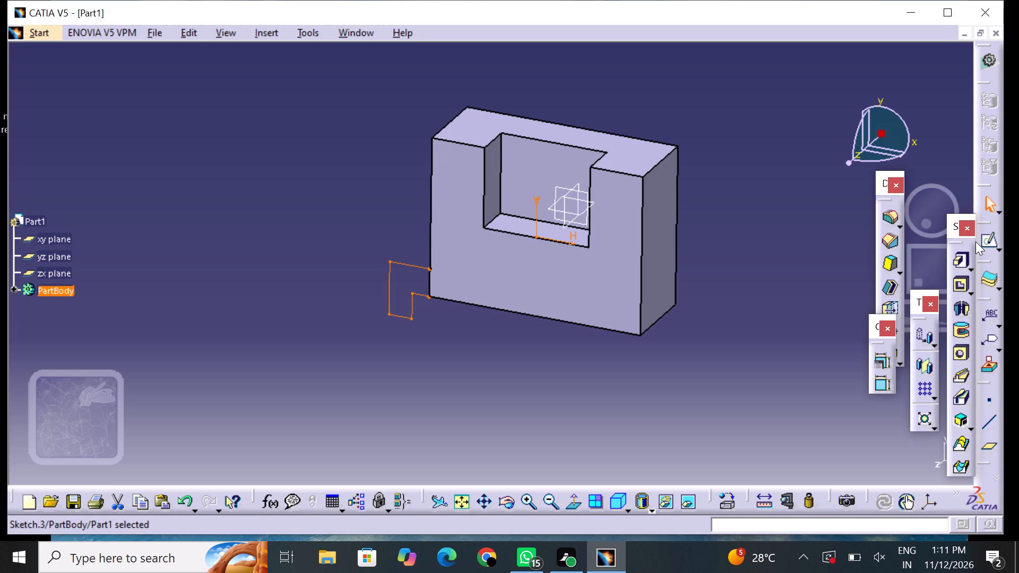
{"action": "left_click", "coordinate": [986, 243]}
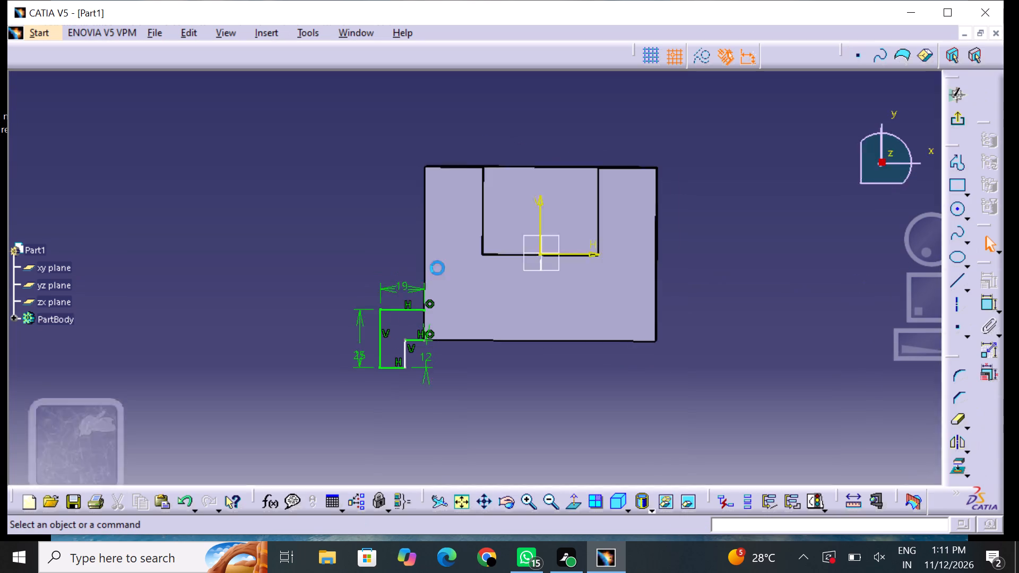
{"action": "left_click_drag", "start_coordinate": [349, 271], "coordinate": [460, 356]}
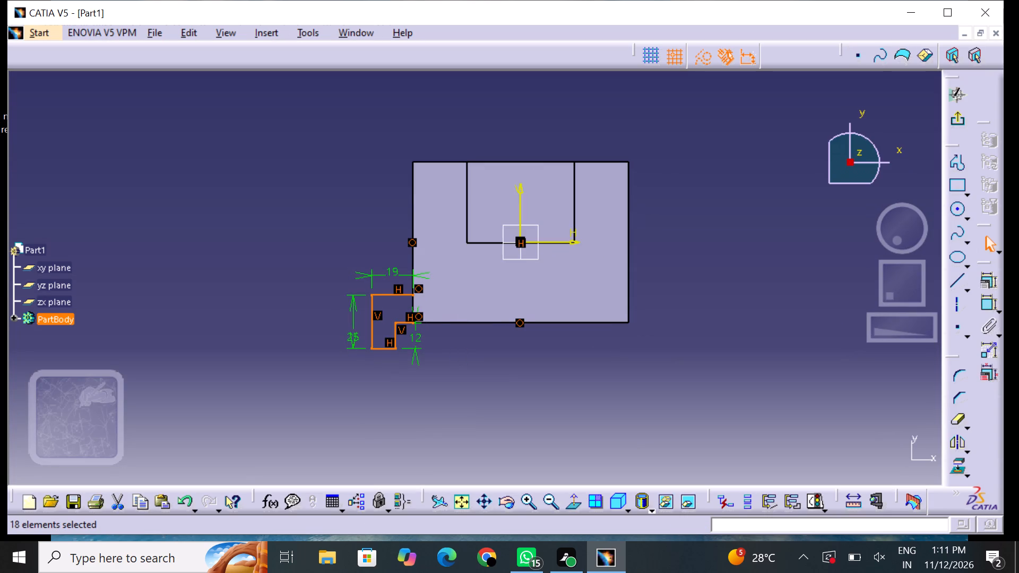
{"action": "key", "text": "Delete"}
Draw a closed stepped profile with the Profile tool at the block's lower-left corner, about 30 mm wide and 40 mm tall, against its left edge.
{"action": "left_click", "coordinate": [960, 147]}
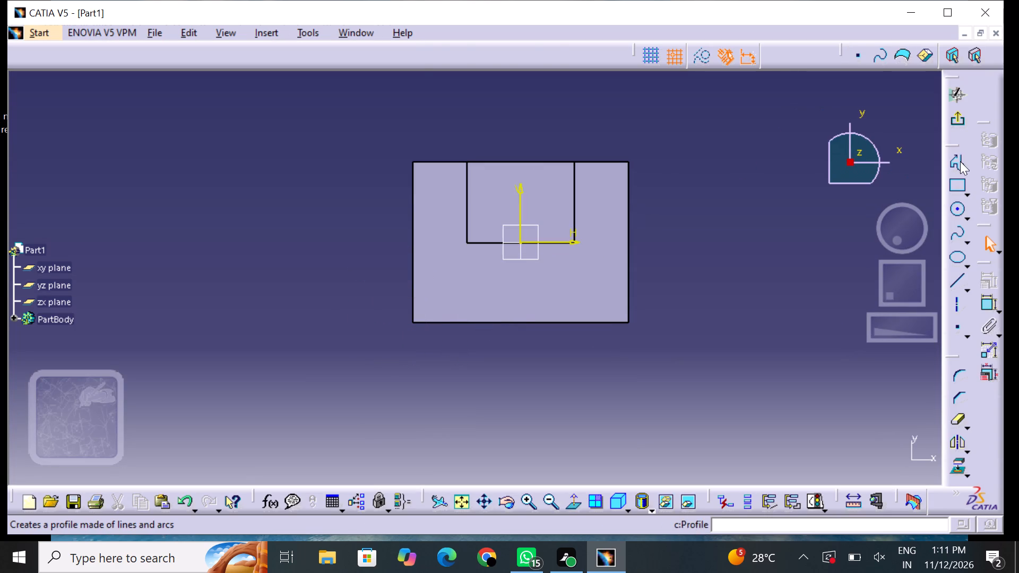
{"action": "left_click", "coordinate": [960, 162]}
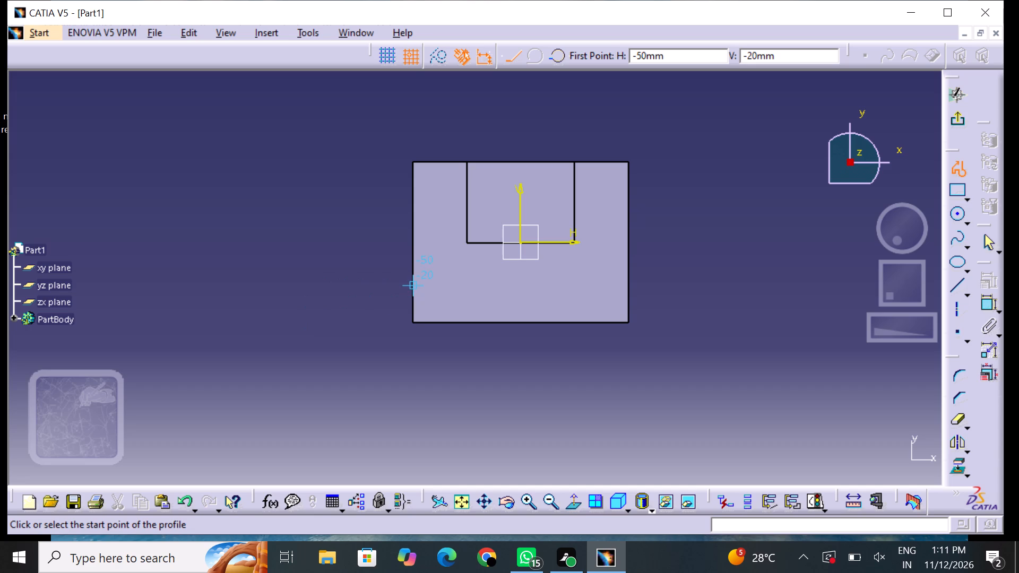
{"action": "left_click", "coordinate": [408, 292]}
{"action": "left_click", "coordinate": [347, 290]}
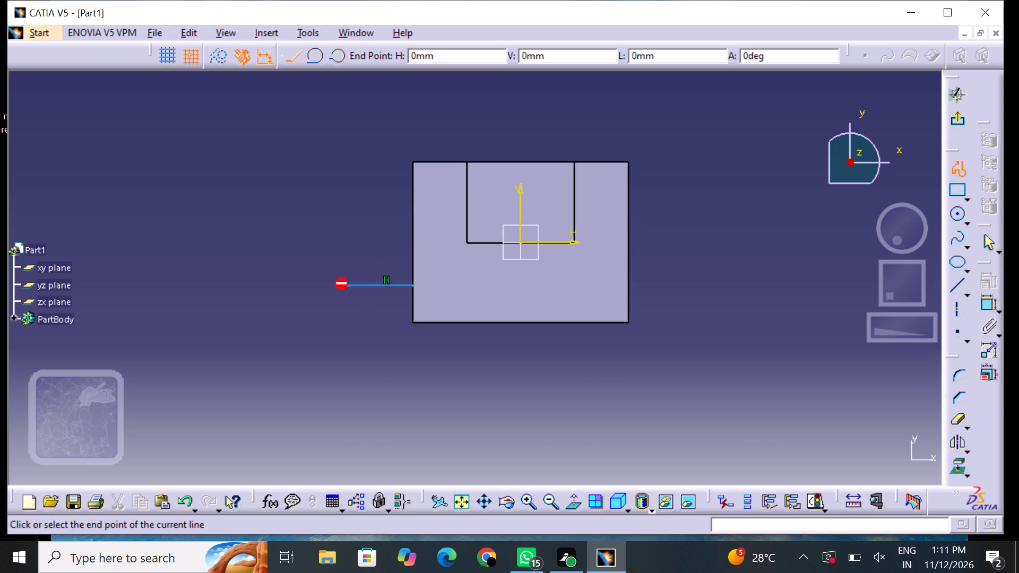
{"action": "left_click", "coordinate": [350, 367]}
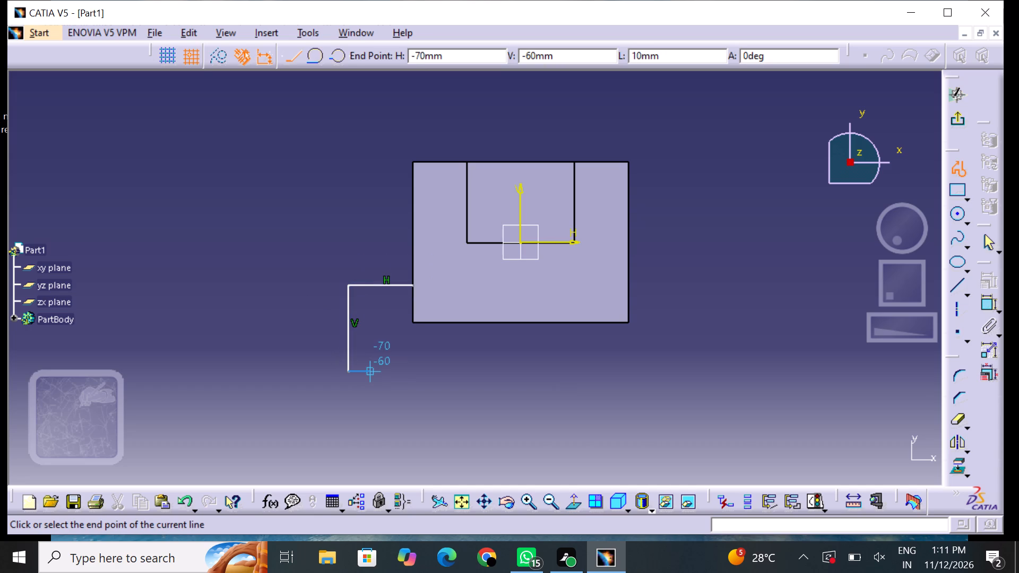
{"action": "left_click", "coordinate": [381, 365]}
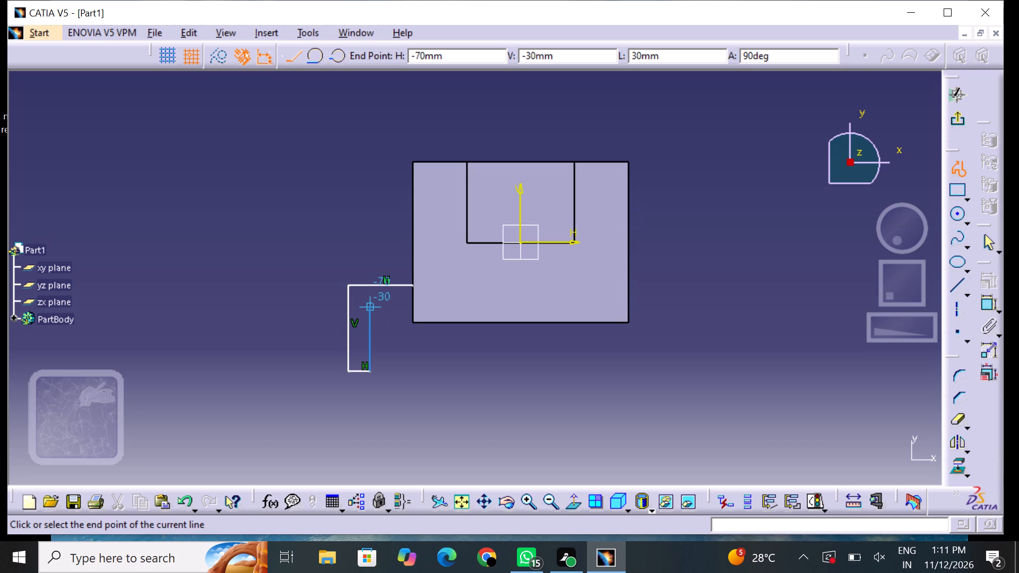
{"action": "left_click", "coordinate": [376, 321]}
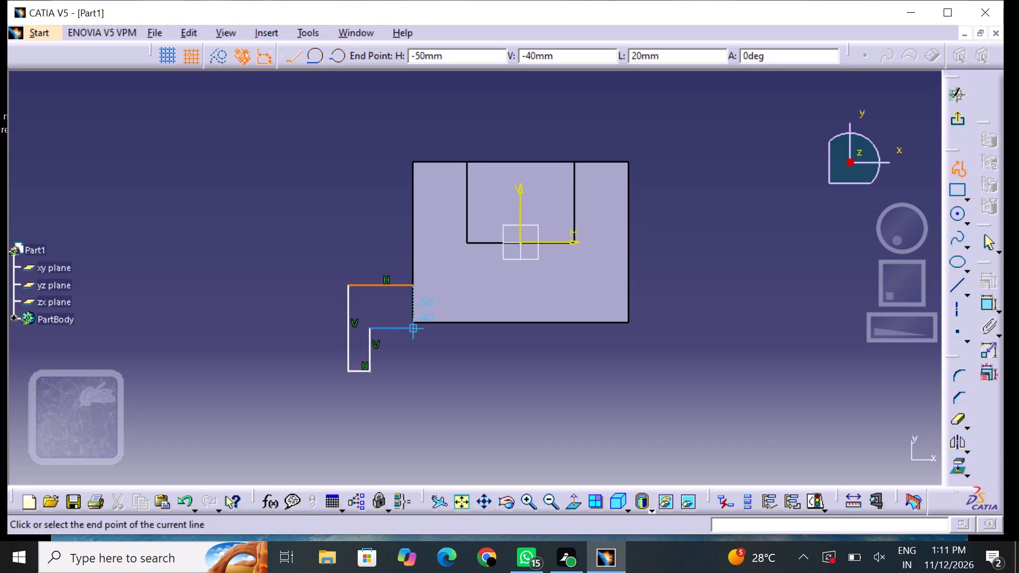
{"action": "left_click", "coordinate": [411, 320]}
{"action": "left_click", "coordinate": [412, 288]}
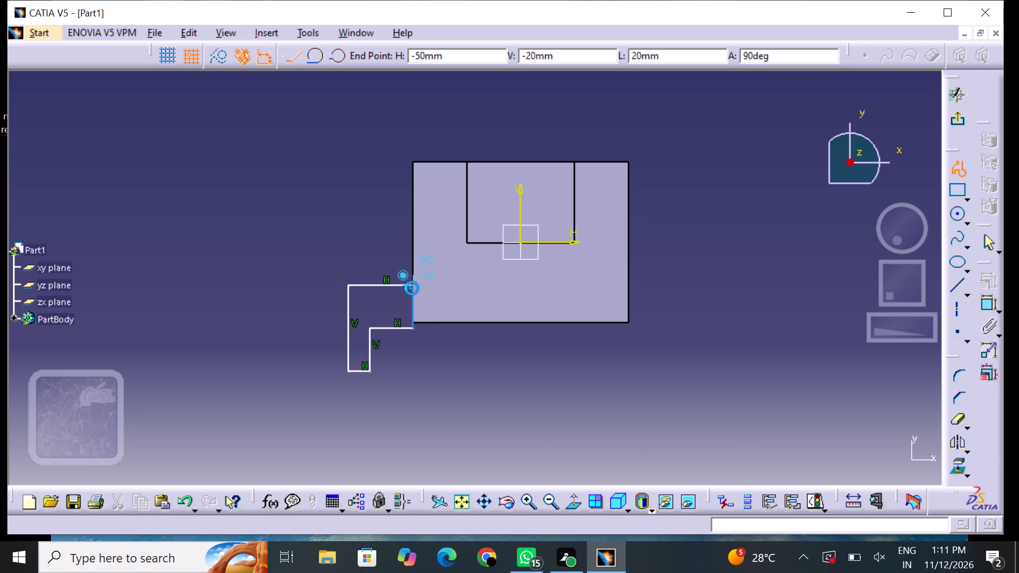
{"action": "left_click", "coordinate": [451, 392]}
Dimension the new closed profile's top line and set its length to 19 mm.
{"action": "left_click", "coordinate": [992, 305]}
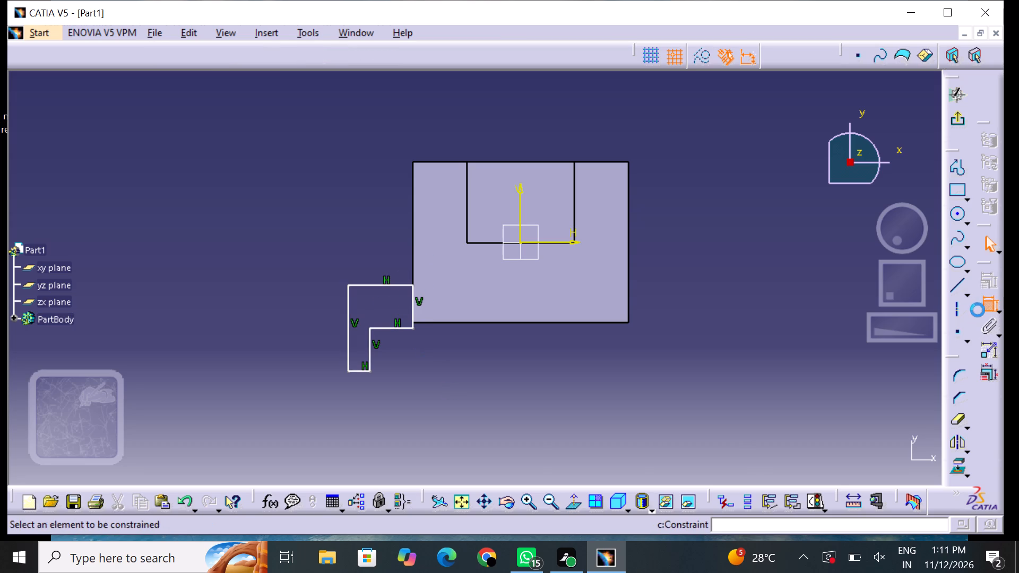
{"action": "left_click", "coordinate": [402, 283]}
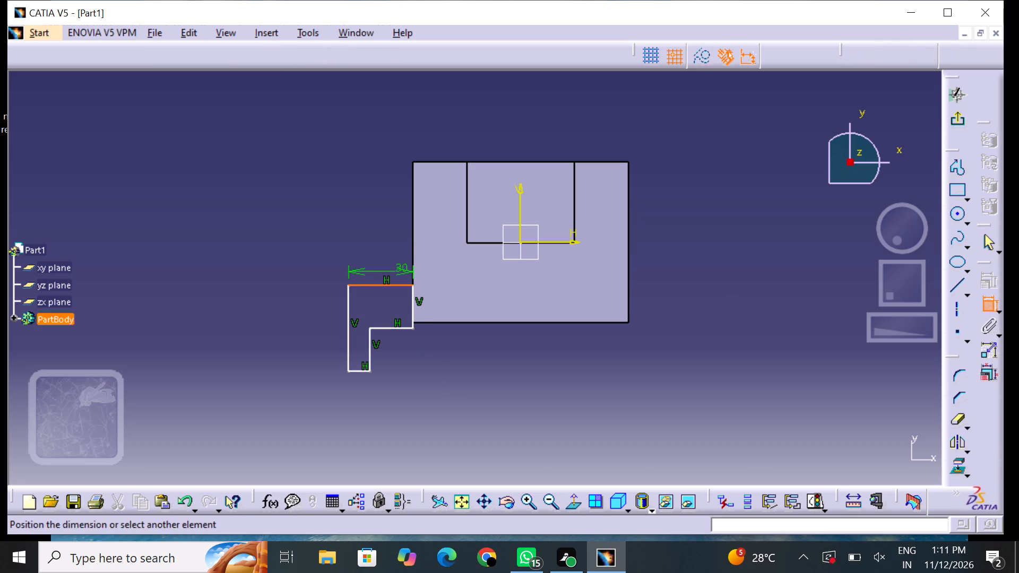
{"action": "left_click", "coordinate": [386, 263]}
{"action": "double_click", "coordinate": [387, 262]}
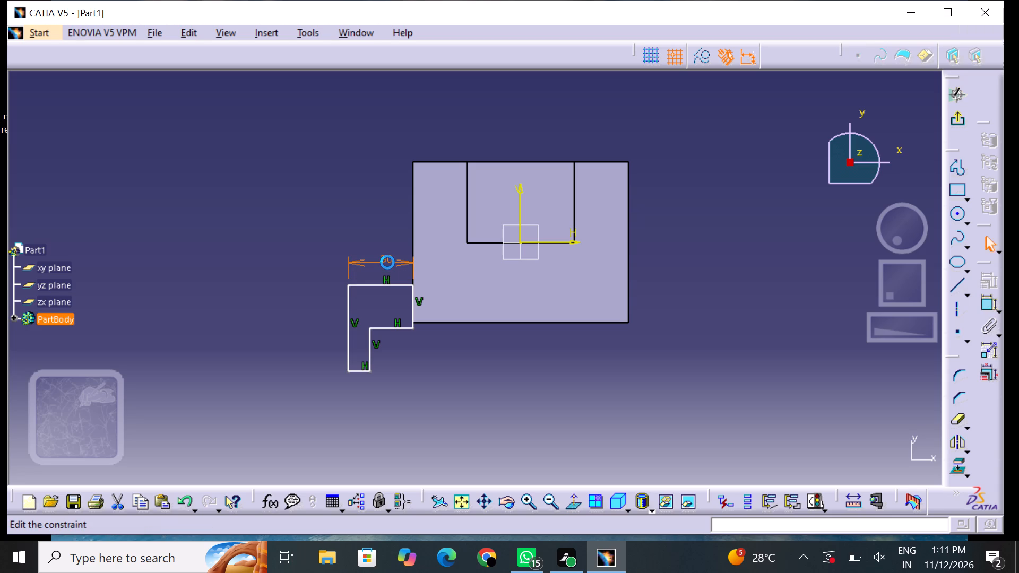
{"action": "key", "text": "BackSpace"}
{"action": "type", "text": "19"}
{"action": "key", "text": "Return"}
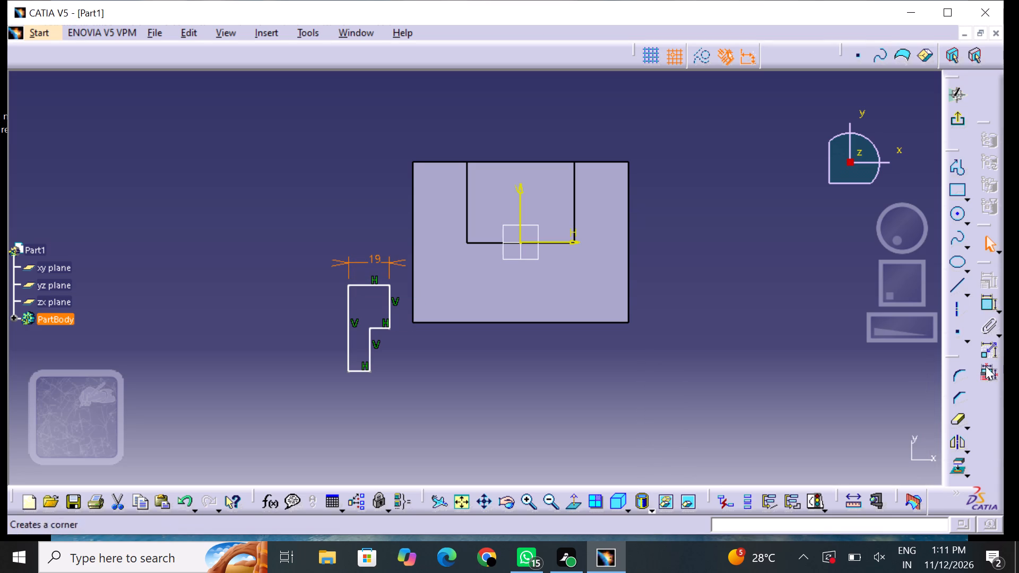
Constrain the stepped profile's upper right vertical line to coincide with the block's left edge.
{"action": "left_click", "coordinate": [982, 305]}
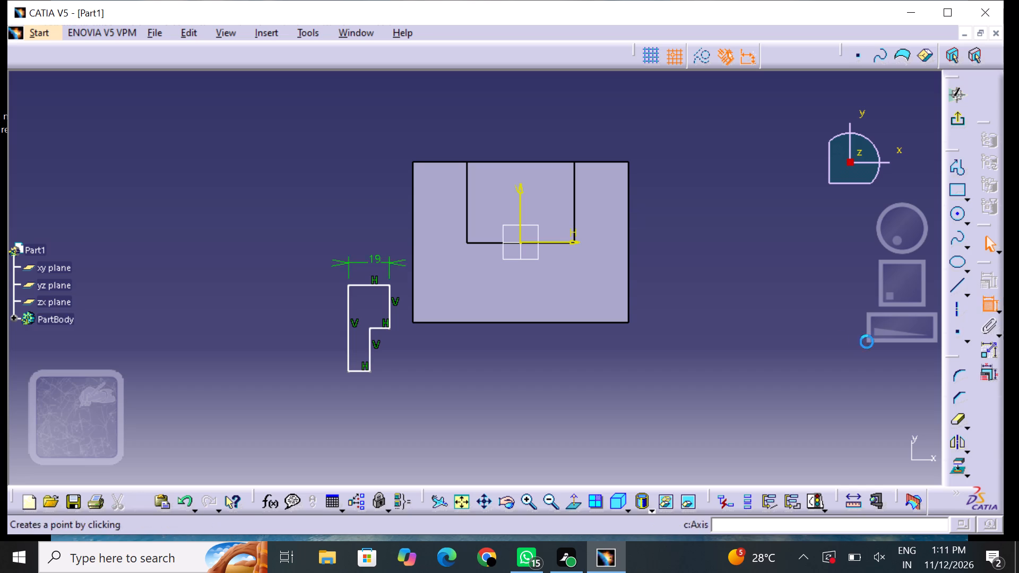
{"action": "left_click", "coordinate": [388, 306]}
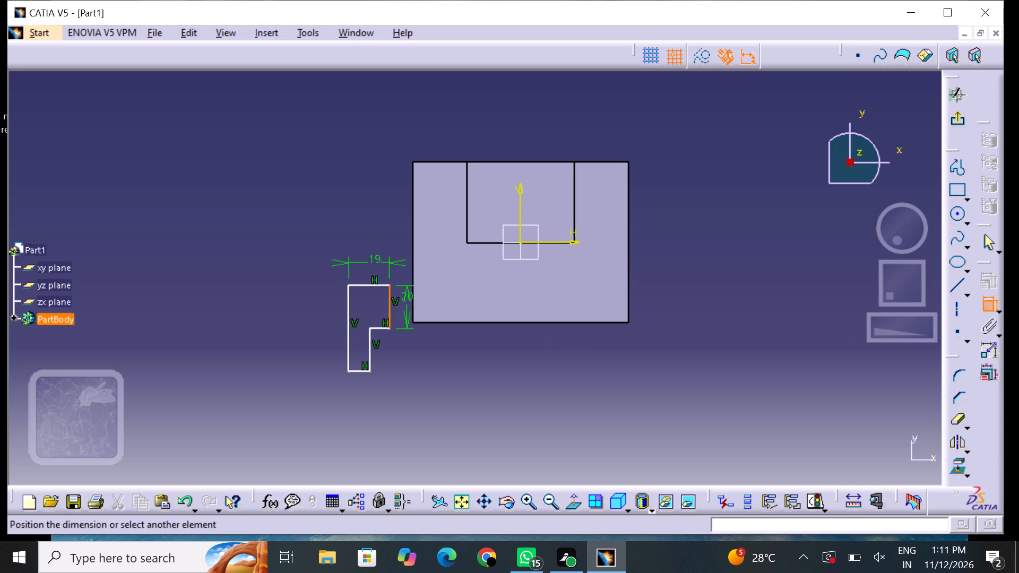
{"action": "left_click", "coordinate": [414, 294]}
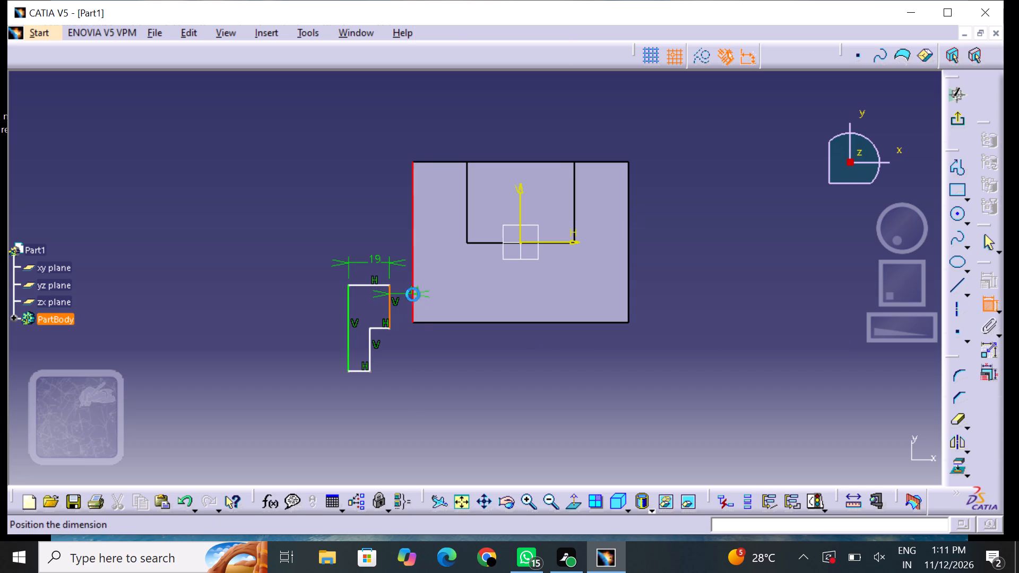
{"action": "right_click", "coordinate": [413, 294]}
{"action": "left_click", "coordinate": [481, 238]}
{"action": "left_click", "coordinate": [570, 381]}
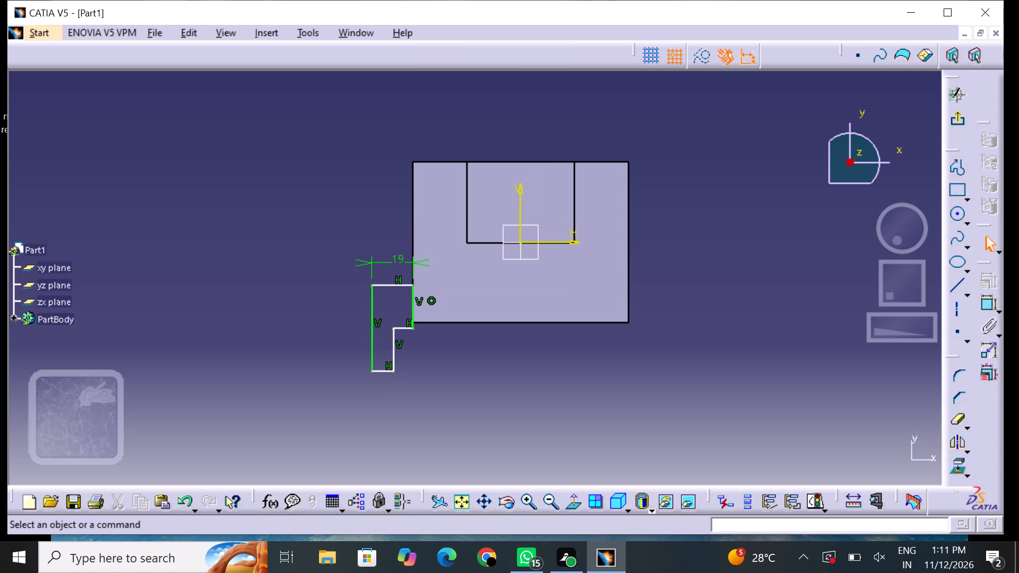
Dimension the profile's long left vertical line and set its length to 25 mm.
{"action": "left_click", "coordinate": [983, 302]}
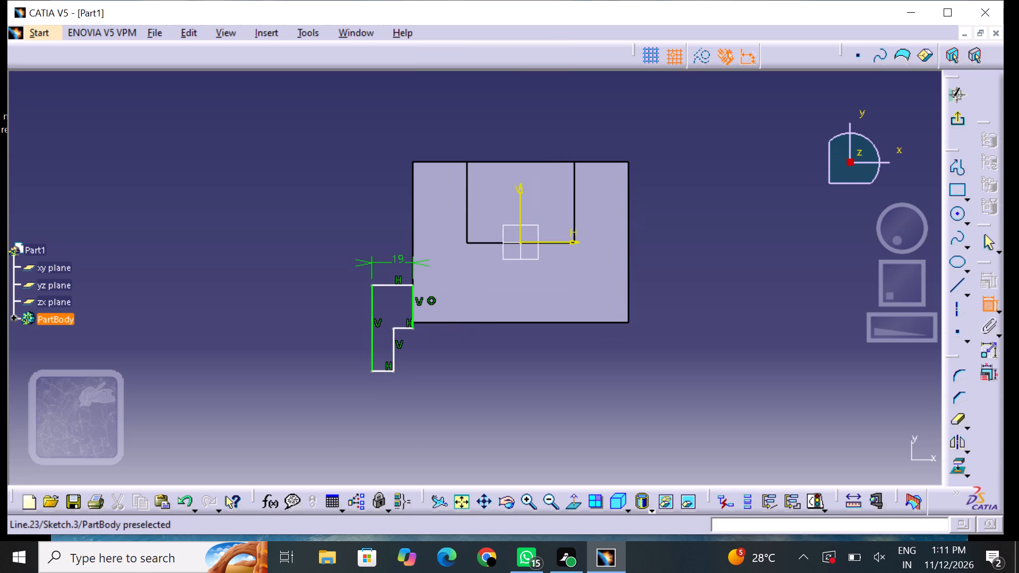
{"action": "left_click", "coordinate": [370, 342]}
{"action": "left_click", "coordinate": [311, 336]}
{"action": "double_click", "coordinate": [311, 336]}
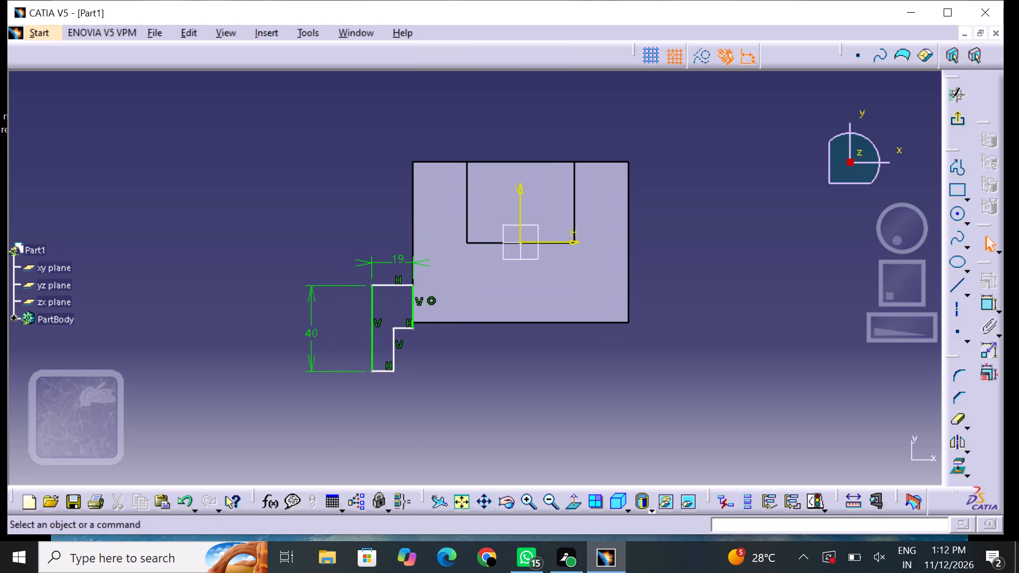
{"action": "double_click", "coordinate": [310, 335]}
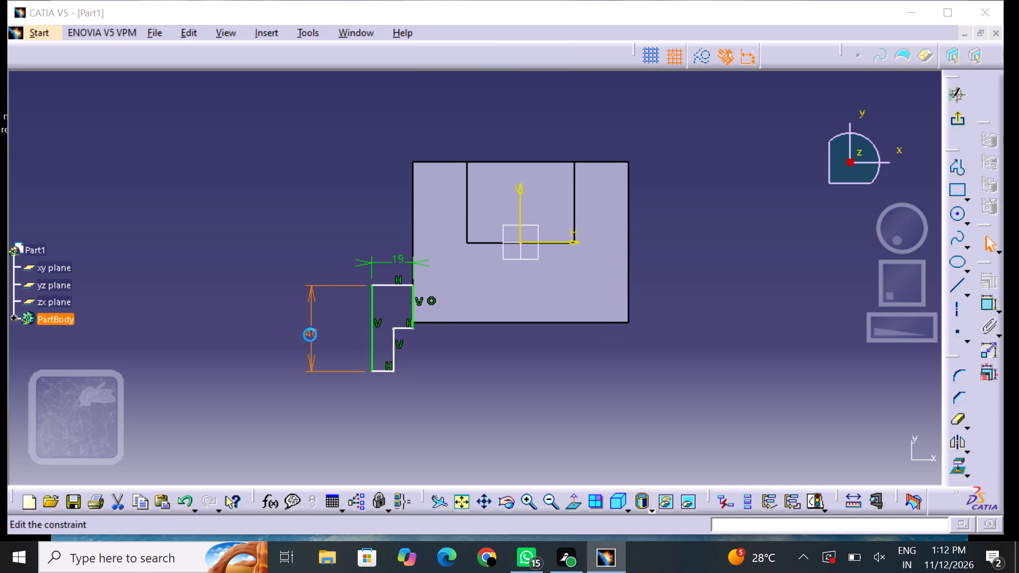
{"action": "key", "text": "BackSpace"}
{"action": "type", "text": "25"}
{"action": "key", "text": "Return"}
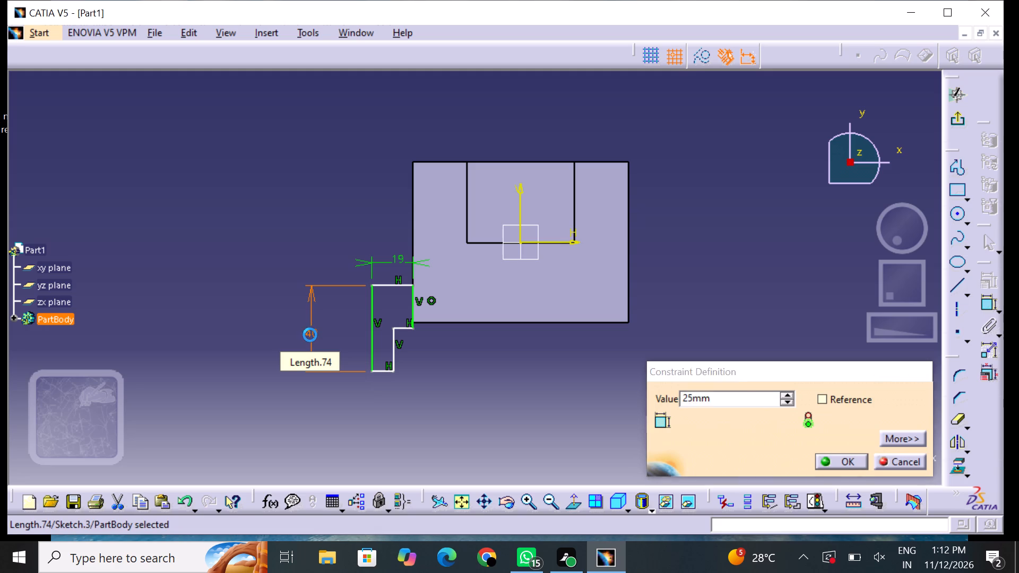
{"action": "left_click", "coordinate": [410, 389]}
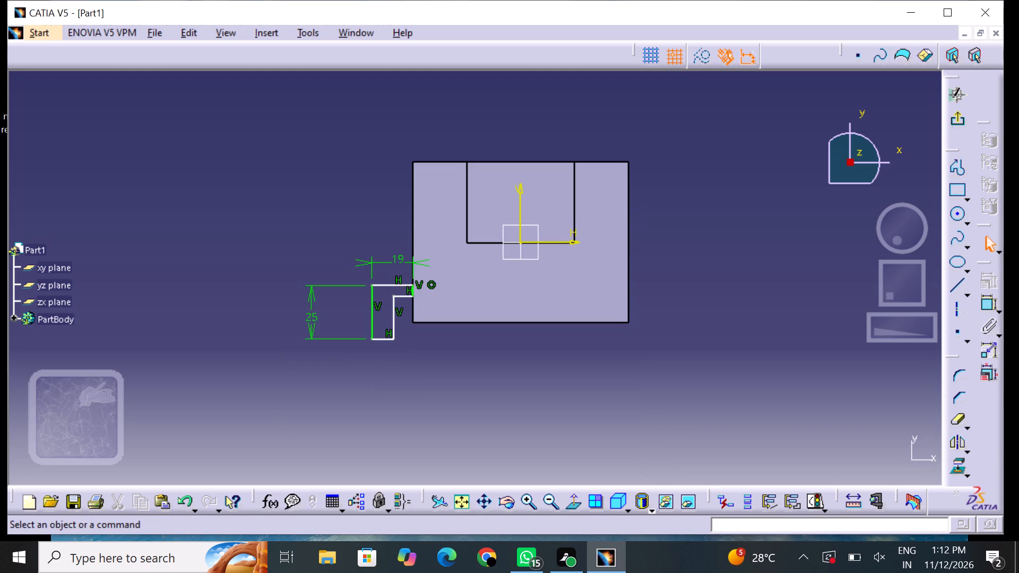
Dimension the profile's short inner vertical line below the step and set its length to 12 mm.
{"action": "left_click", "coordinate": [991, 307]}
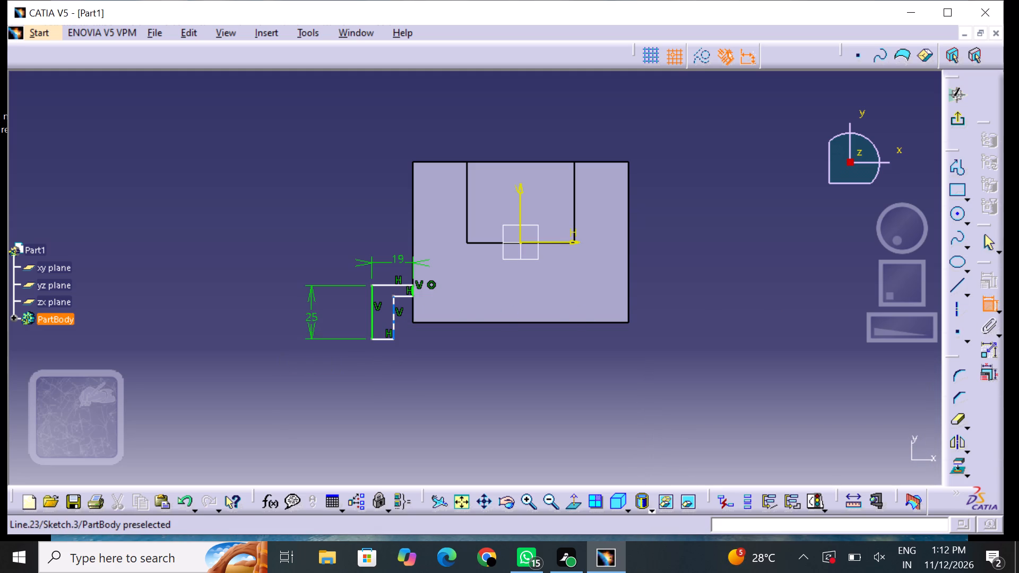
{"action": "left_click", "coordinate": [393, 318]}
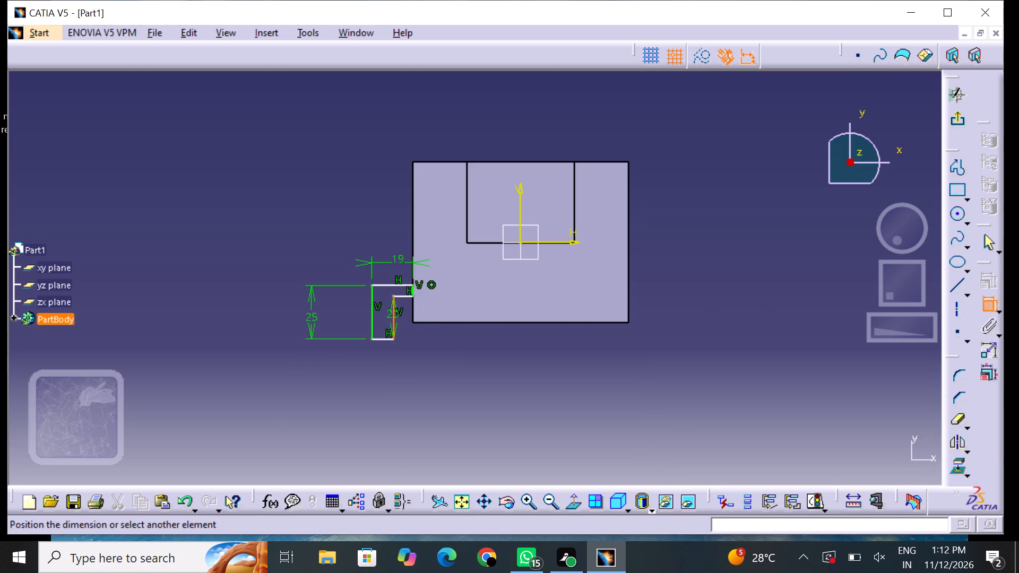
{"action": "left_click", "coordinate": [467, 321]}
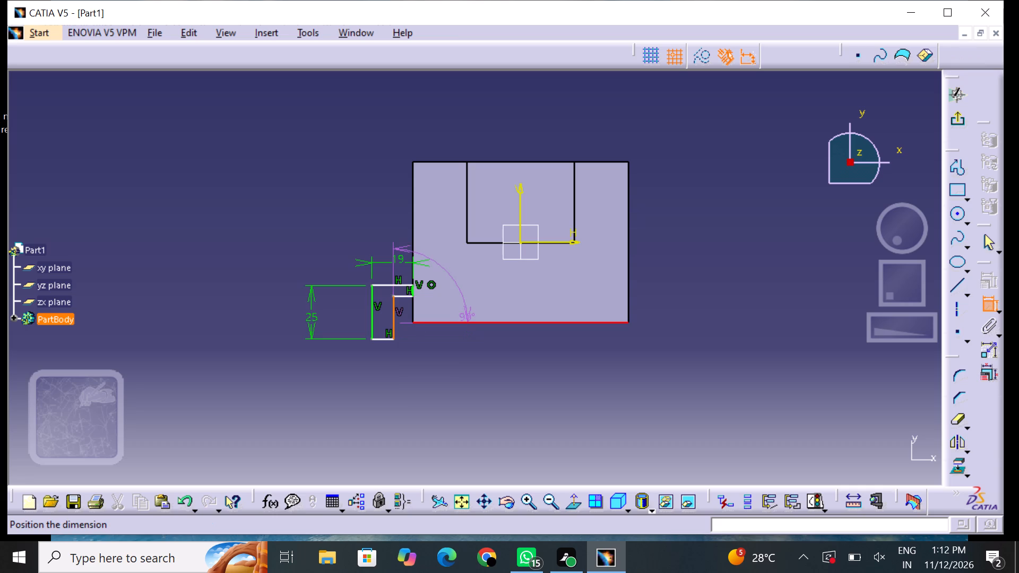
{"action": "key", "text": "ctrl+z"}
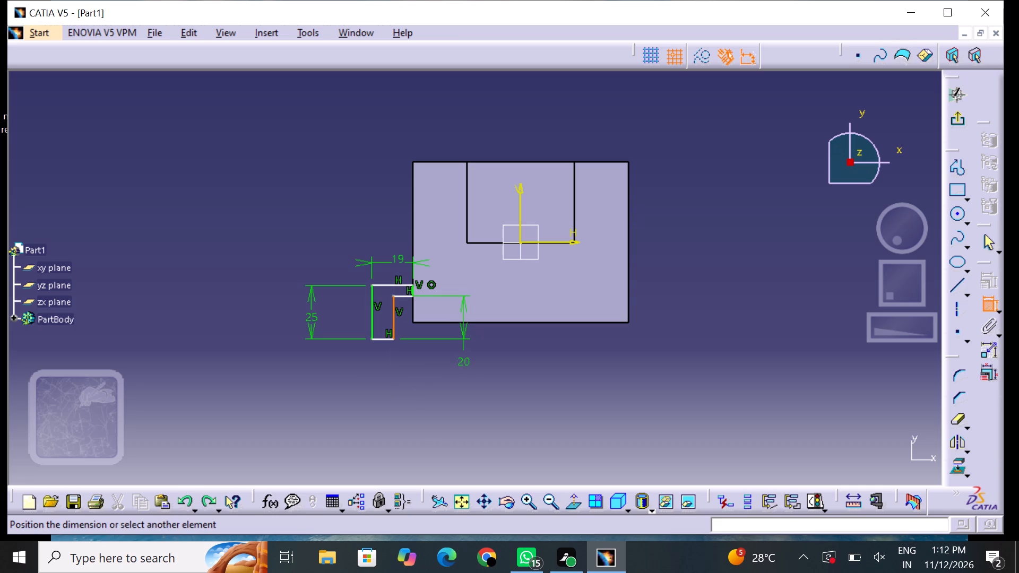
{"action": "left_click", "coordinate": [463, 376]}
{"action": "double_click", "coordinate": [463, 369]}
{"action": "key", "text": "BackSpace"}
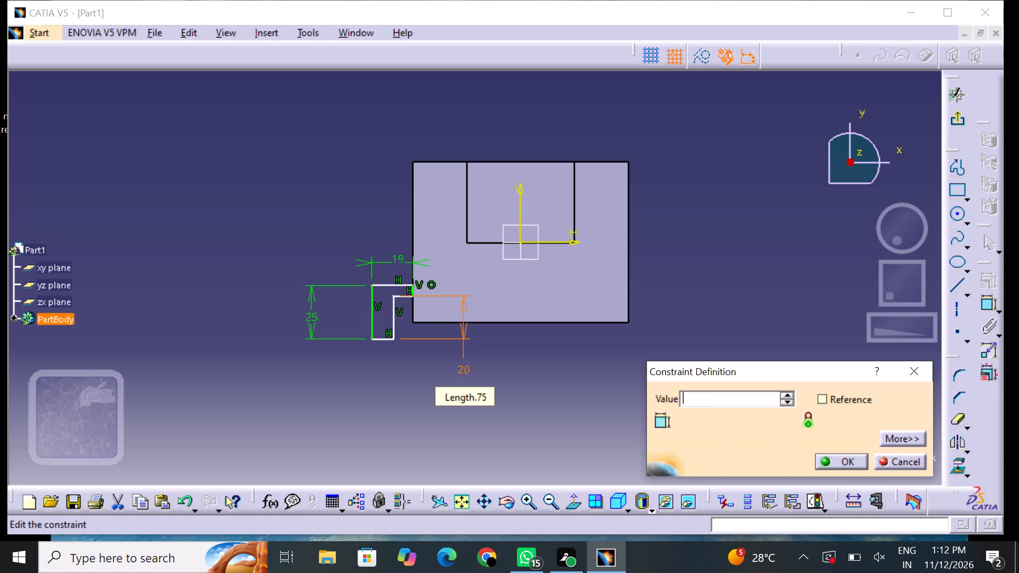
{"action": "type", "text": "12"}
{"action": "key", "text": "Return"}
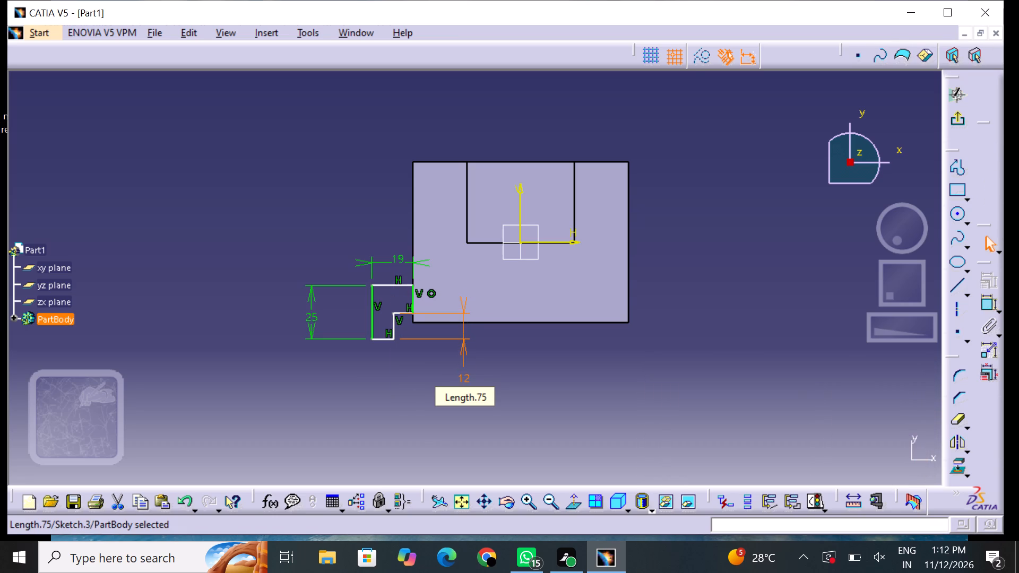
{"action": "left_click", "coordinate": [442, 383]}
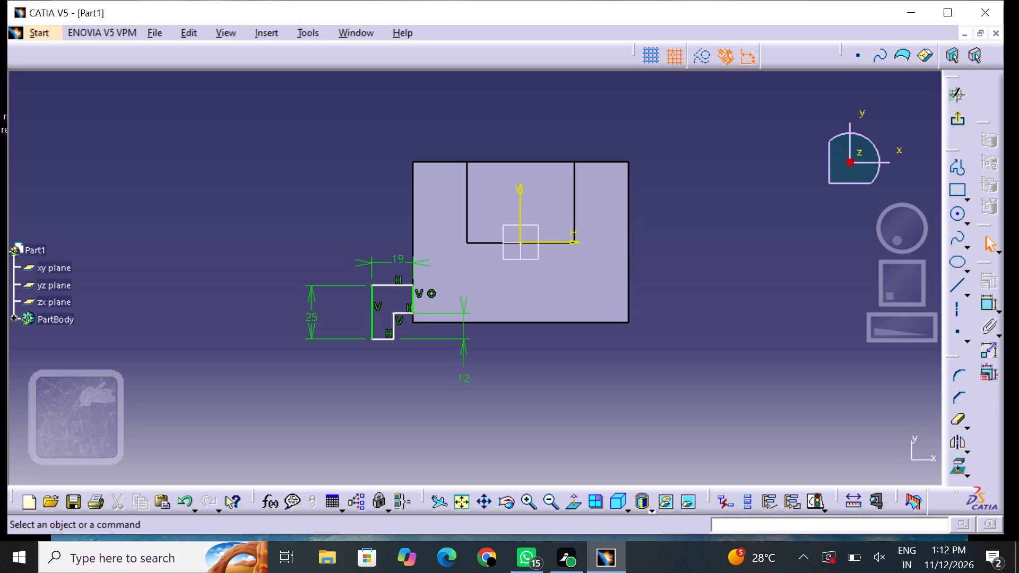
{"action": "left_click", "coordinate": [431, 375]}
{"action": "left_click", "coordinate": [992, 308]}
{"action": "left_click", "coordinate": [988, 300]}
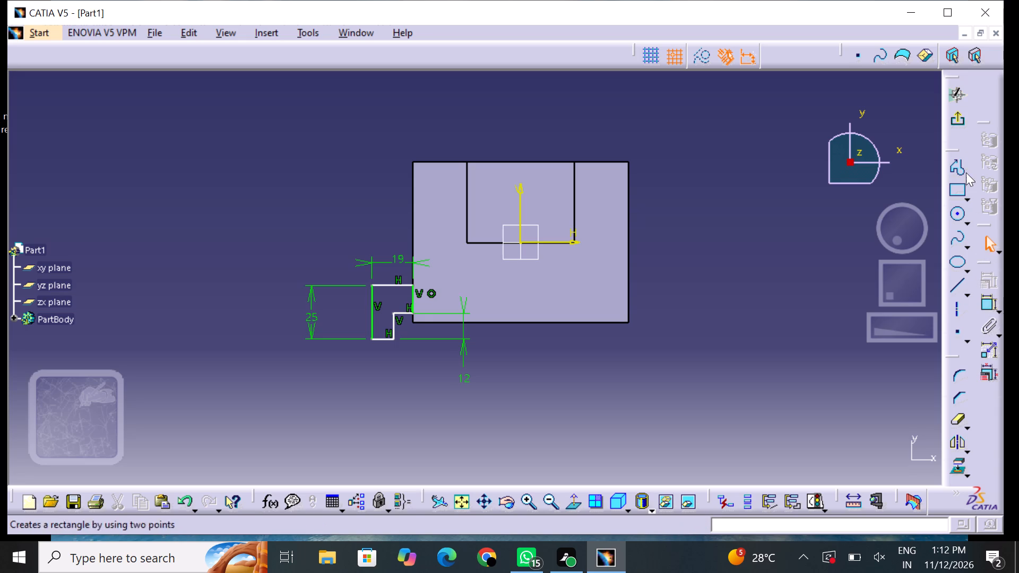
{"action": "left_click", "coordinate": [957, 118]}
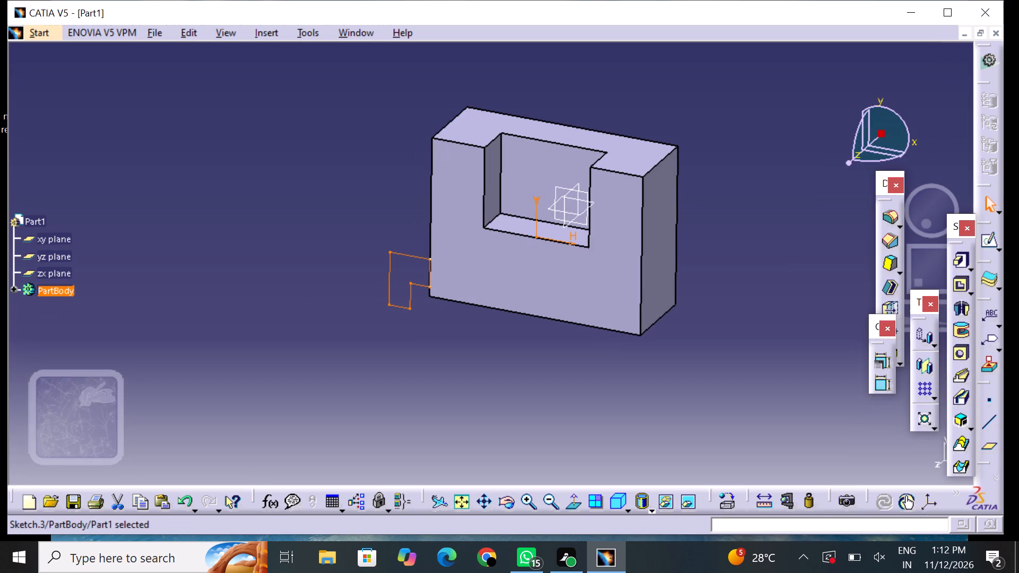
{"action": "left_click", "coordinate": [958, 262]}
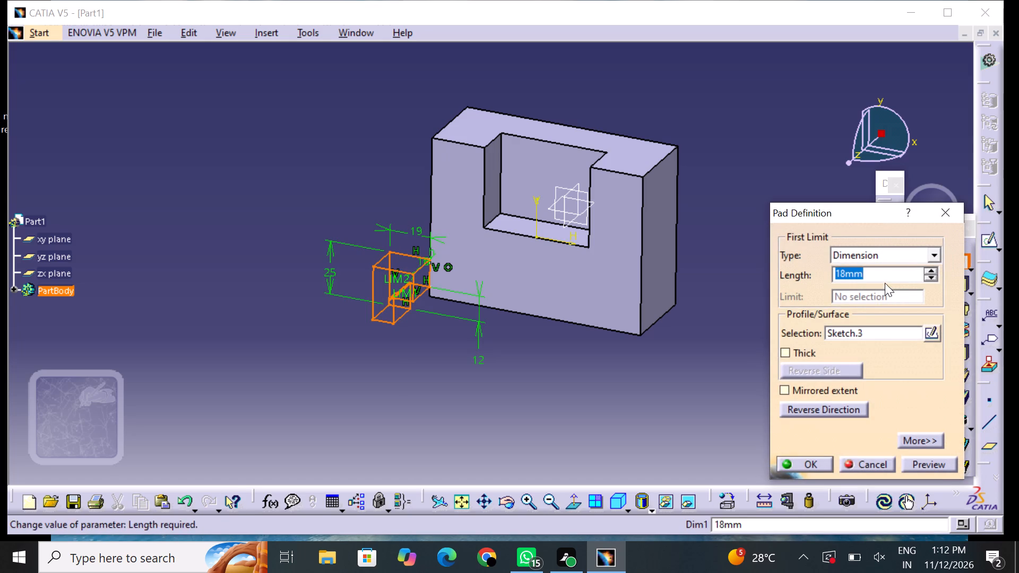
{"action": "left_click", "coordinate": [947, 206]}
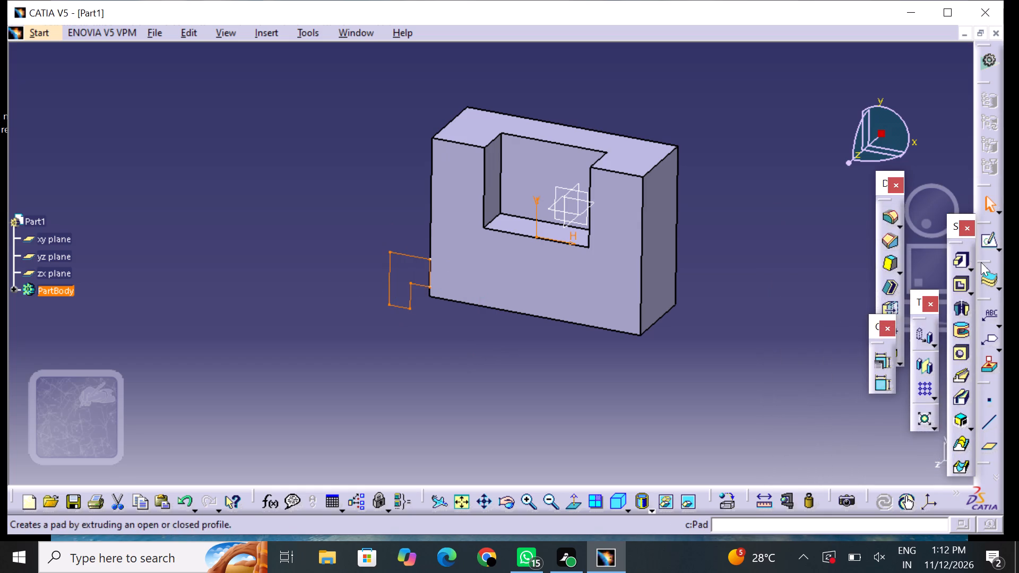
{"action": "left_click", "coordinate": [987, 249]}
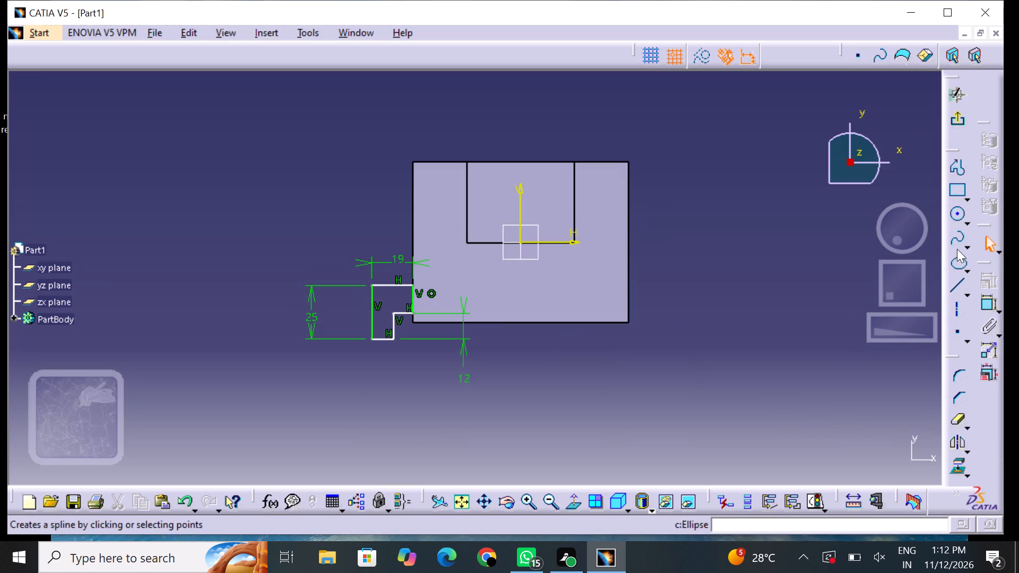
Constrain the profile's outer step corner to coincide with the block's lower-left corner and exit the sketch.
{"action": "left_click", "coordinate": [986, 305]}
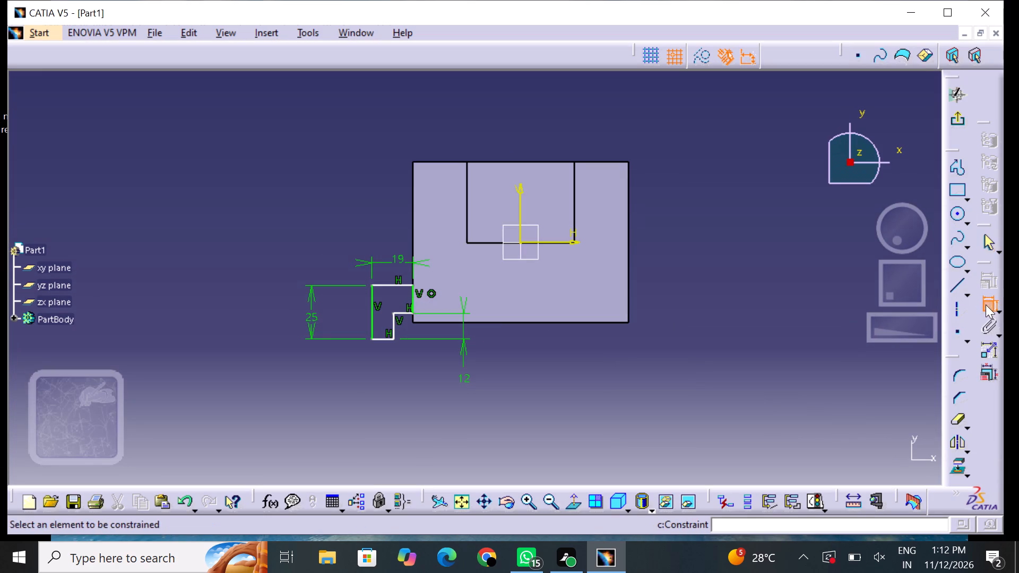
{"action": "left_click", "coordinate": [412, 314]}
{"action": "left_click", "coordinate": [414, 323]}
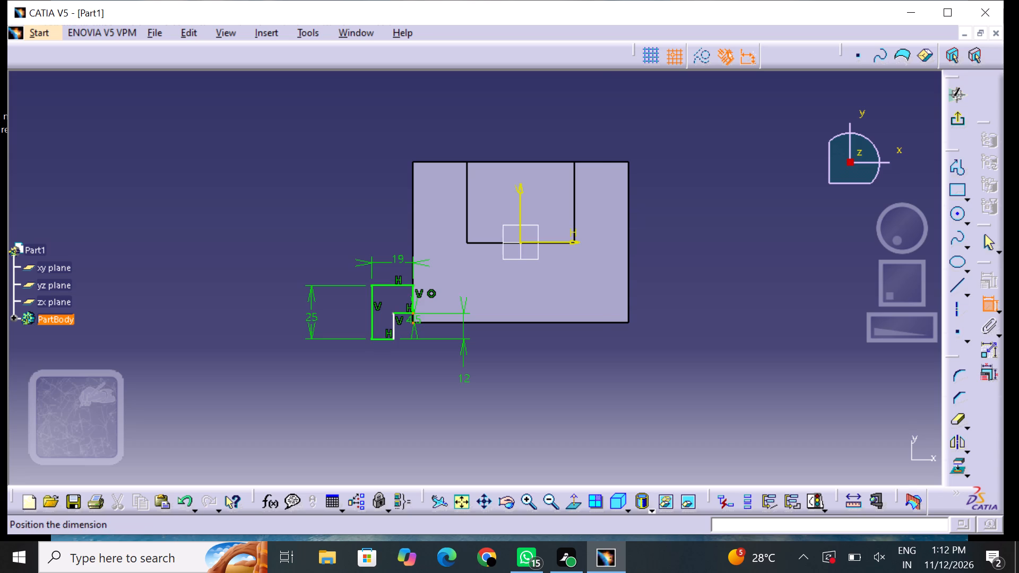
{"action": "right_click", "coordinate": [414, 323]}
{"action": "left_click", "coordinate": [477, 261]}
{"action": "left_click", "coordinate": [553, 367]}
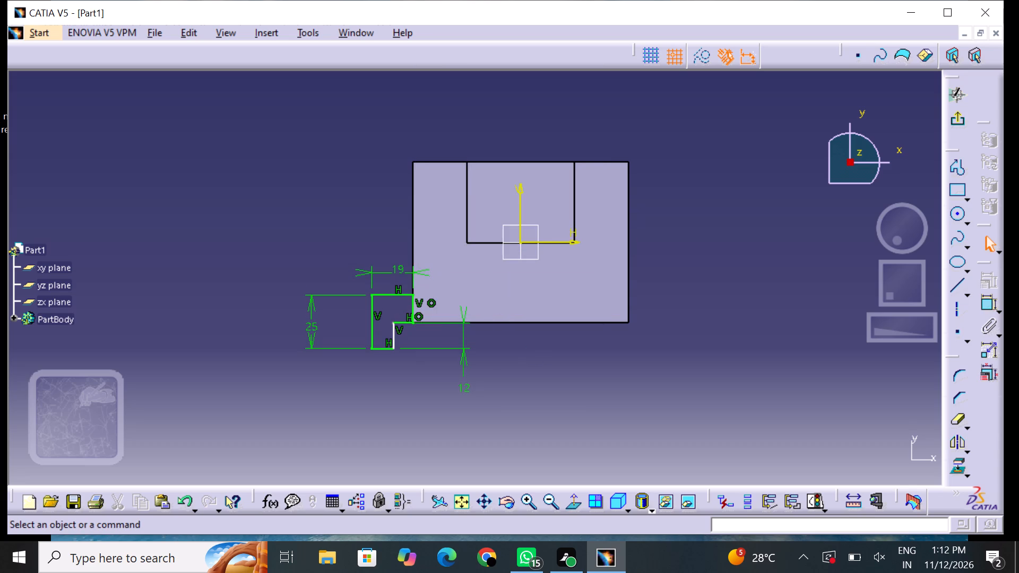
{"action": "left_click", "coordinate": [960, 115]}
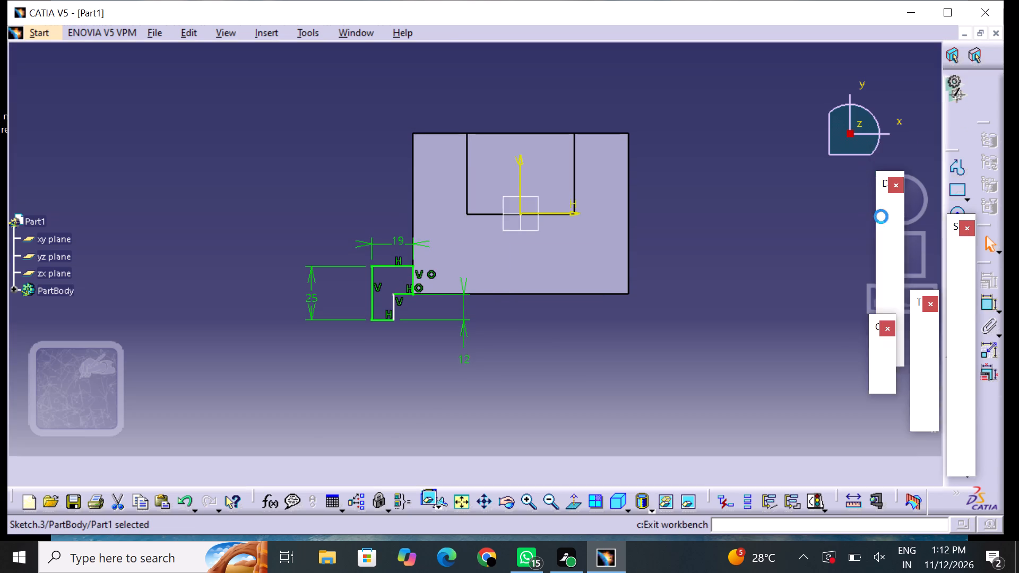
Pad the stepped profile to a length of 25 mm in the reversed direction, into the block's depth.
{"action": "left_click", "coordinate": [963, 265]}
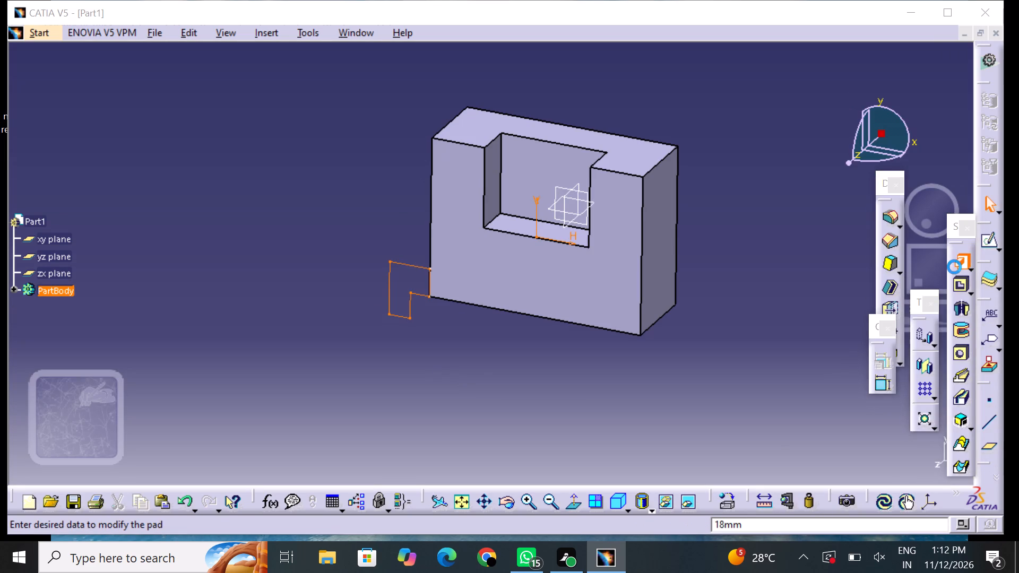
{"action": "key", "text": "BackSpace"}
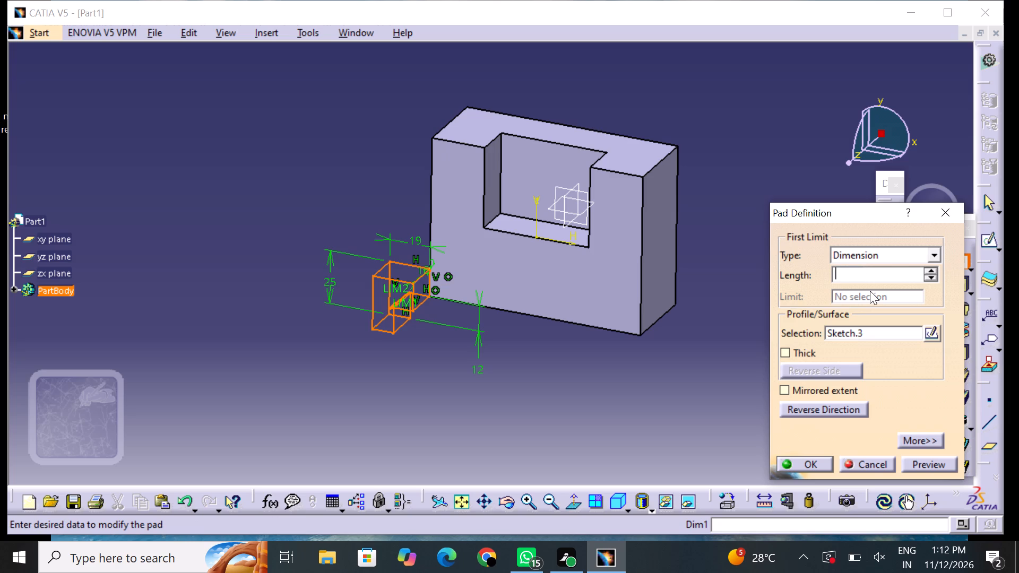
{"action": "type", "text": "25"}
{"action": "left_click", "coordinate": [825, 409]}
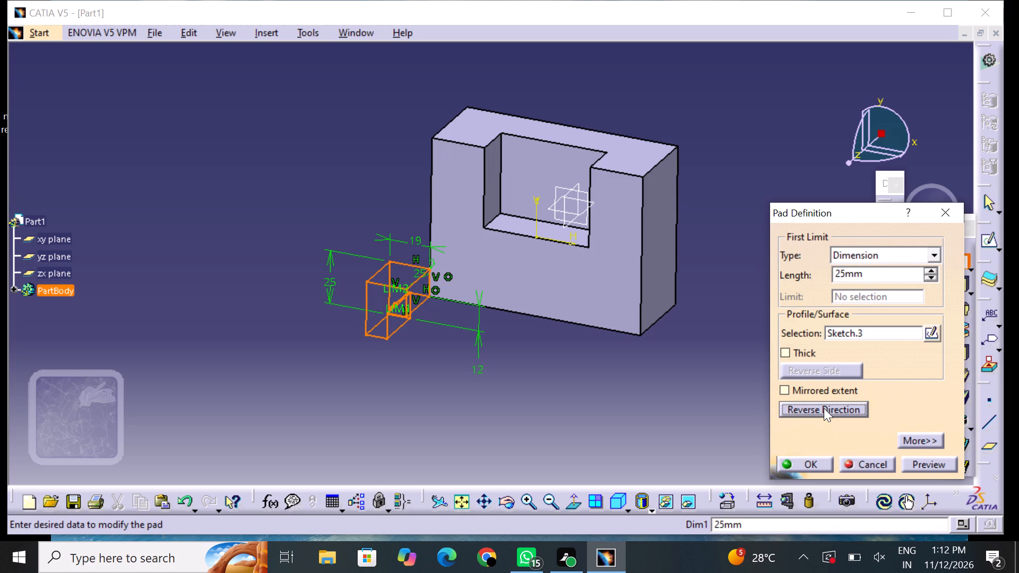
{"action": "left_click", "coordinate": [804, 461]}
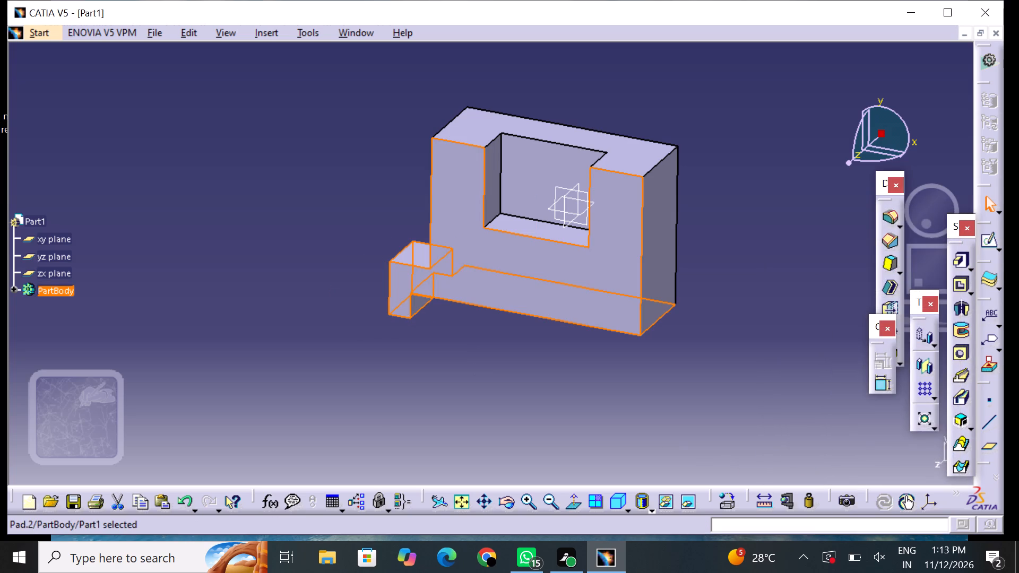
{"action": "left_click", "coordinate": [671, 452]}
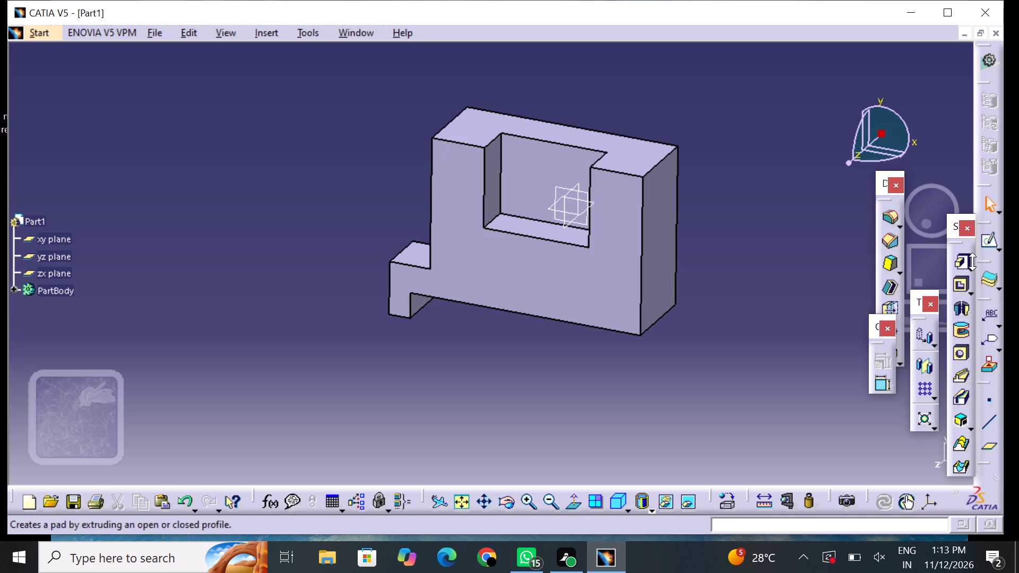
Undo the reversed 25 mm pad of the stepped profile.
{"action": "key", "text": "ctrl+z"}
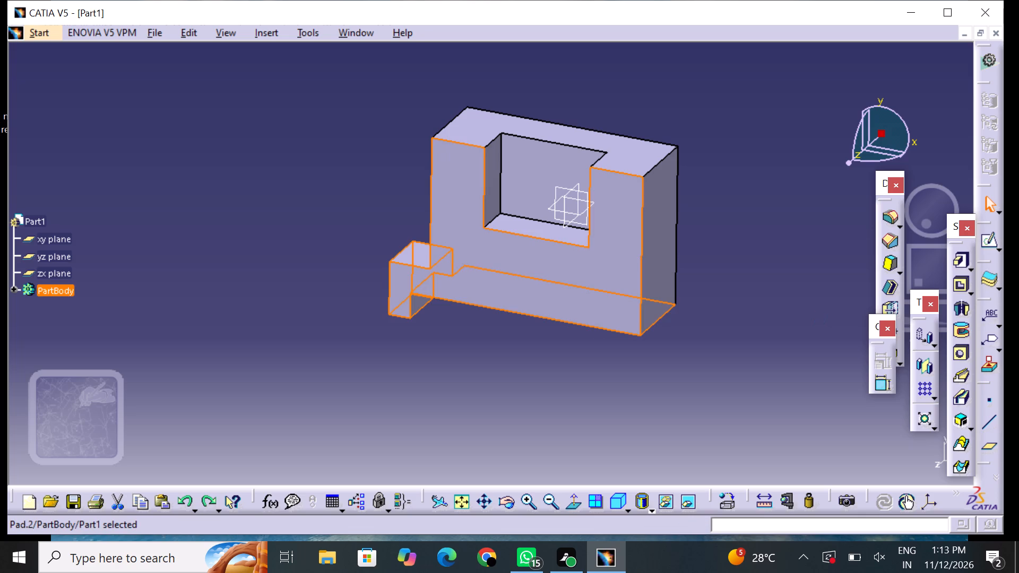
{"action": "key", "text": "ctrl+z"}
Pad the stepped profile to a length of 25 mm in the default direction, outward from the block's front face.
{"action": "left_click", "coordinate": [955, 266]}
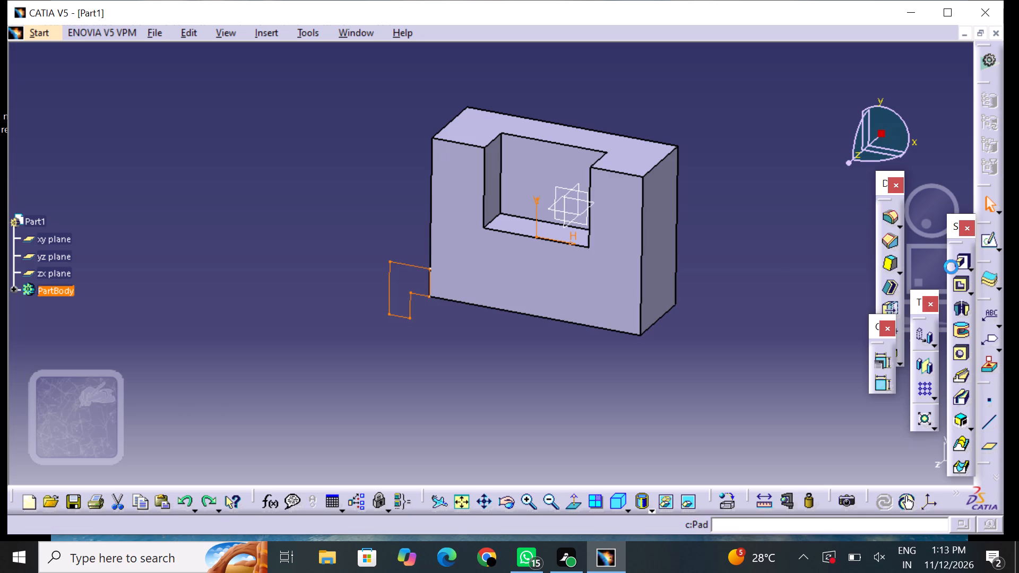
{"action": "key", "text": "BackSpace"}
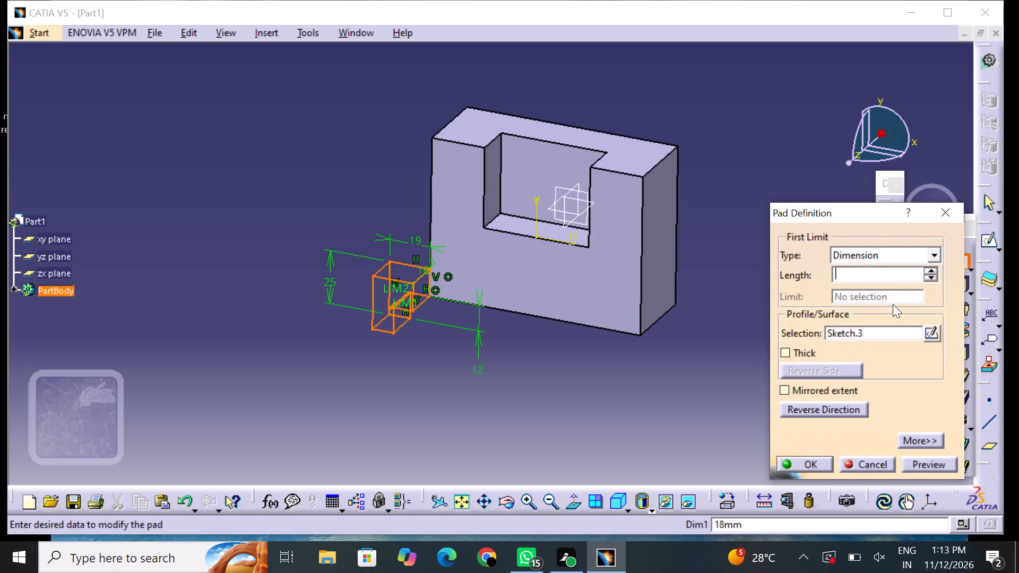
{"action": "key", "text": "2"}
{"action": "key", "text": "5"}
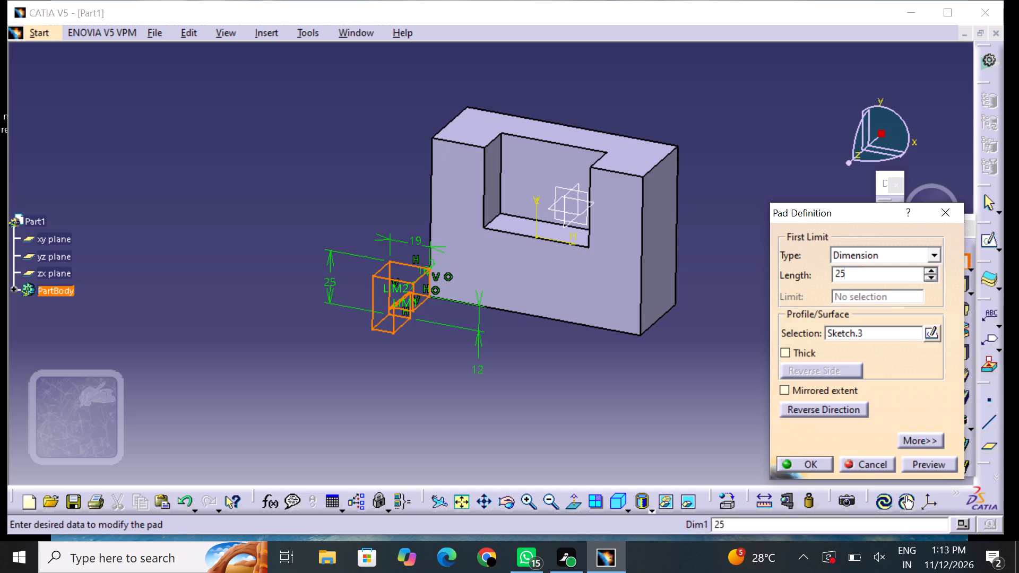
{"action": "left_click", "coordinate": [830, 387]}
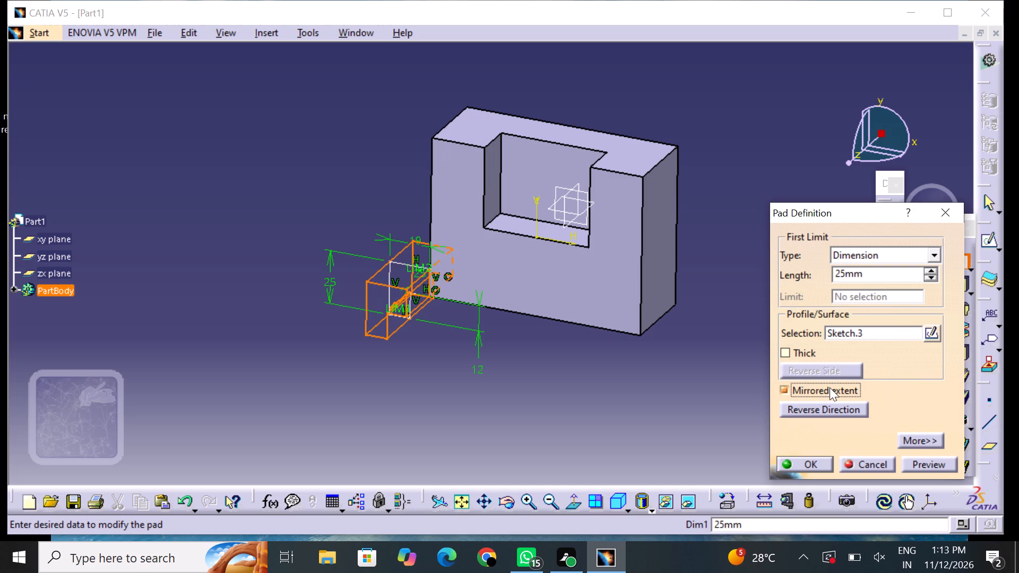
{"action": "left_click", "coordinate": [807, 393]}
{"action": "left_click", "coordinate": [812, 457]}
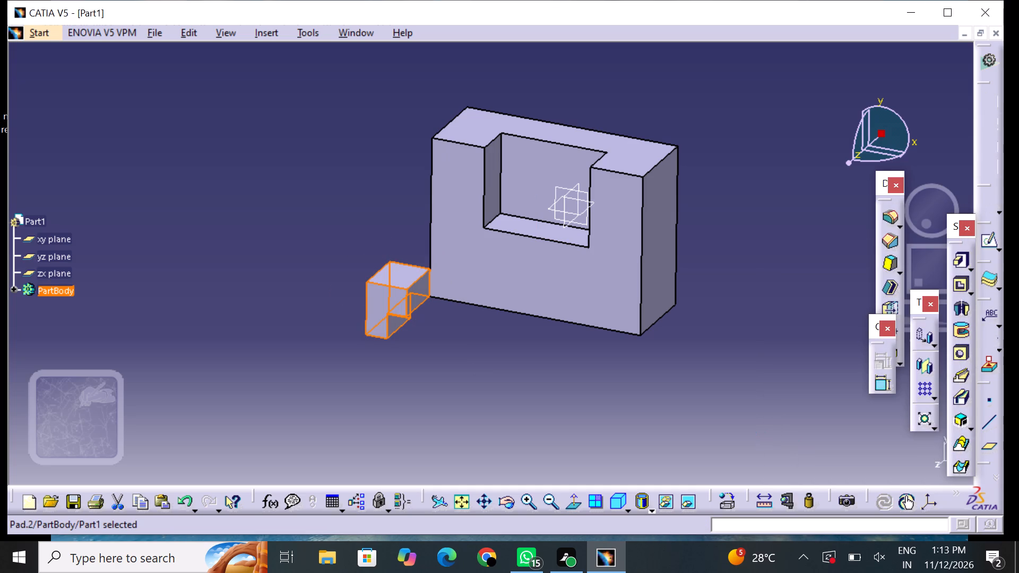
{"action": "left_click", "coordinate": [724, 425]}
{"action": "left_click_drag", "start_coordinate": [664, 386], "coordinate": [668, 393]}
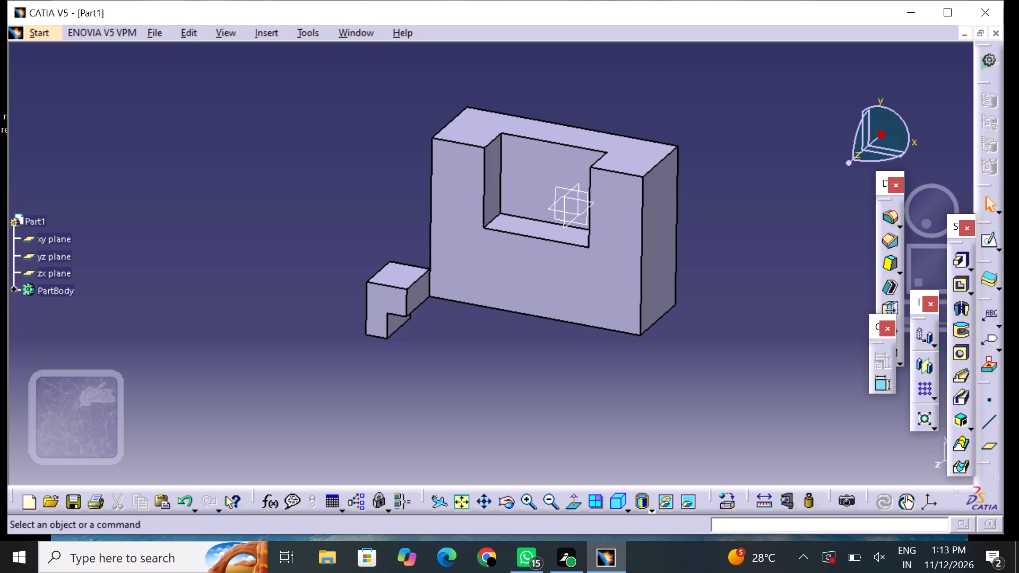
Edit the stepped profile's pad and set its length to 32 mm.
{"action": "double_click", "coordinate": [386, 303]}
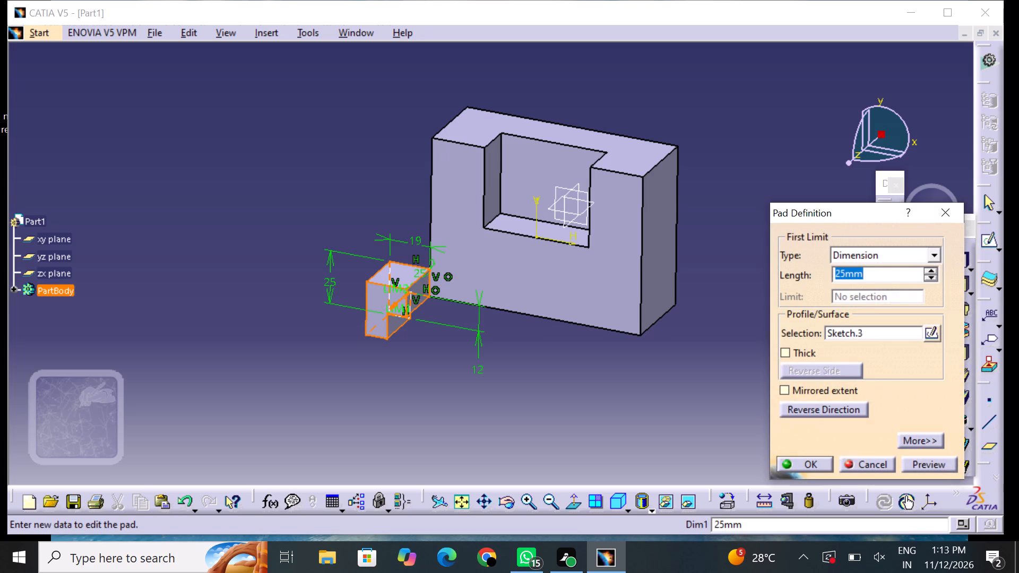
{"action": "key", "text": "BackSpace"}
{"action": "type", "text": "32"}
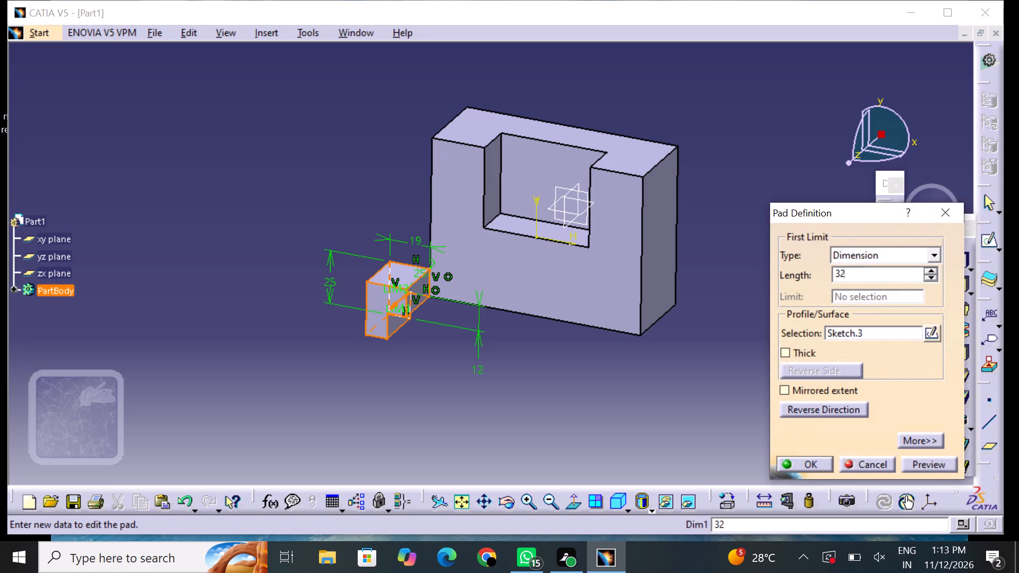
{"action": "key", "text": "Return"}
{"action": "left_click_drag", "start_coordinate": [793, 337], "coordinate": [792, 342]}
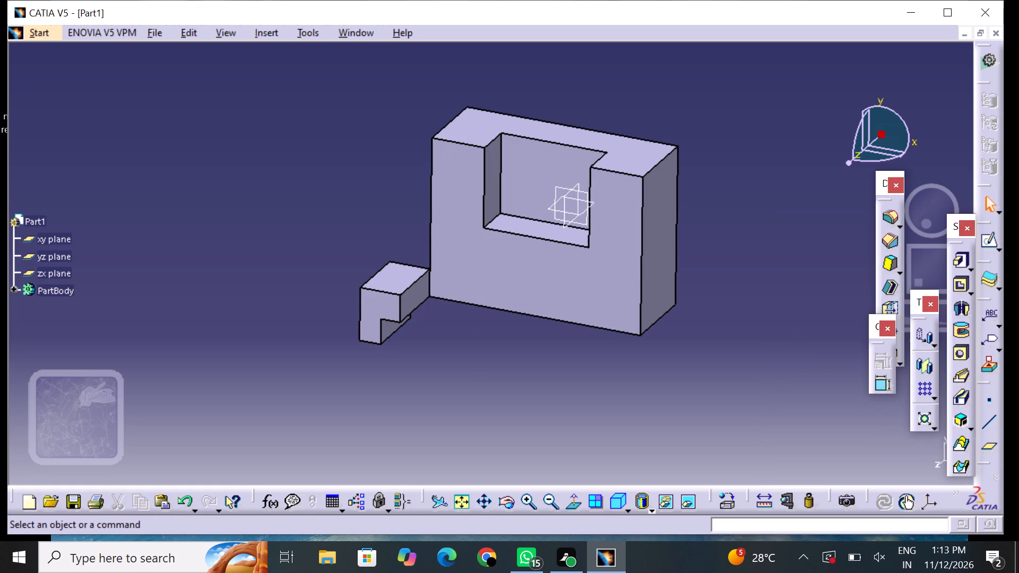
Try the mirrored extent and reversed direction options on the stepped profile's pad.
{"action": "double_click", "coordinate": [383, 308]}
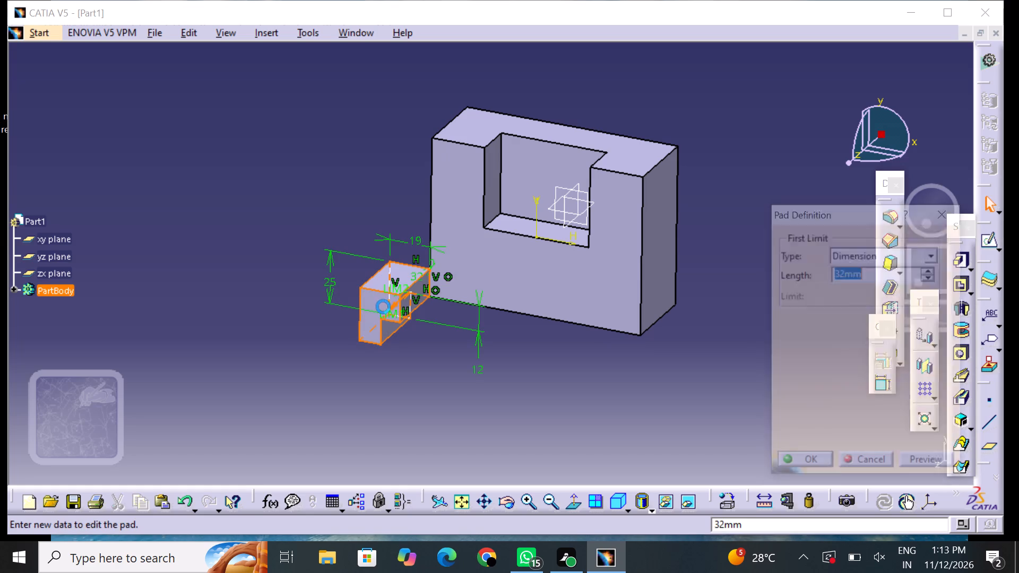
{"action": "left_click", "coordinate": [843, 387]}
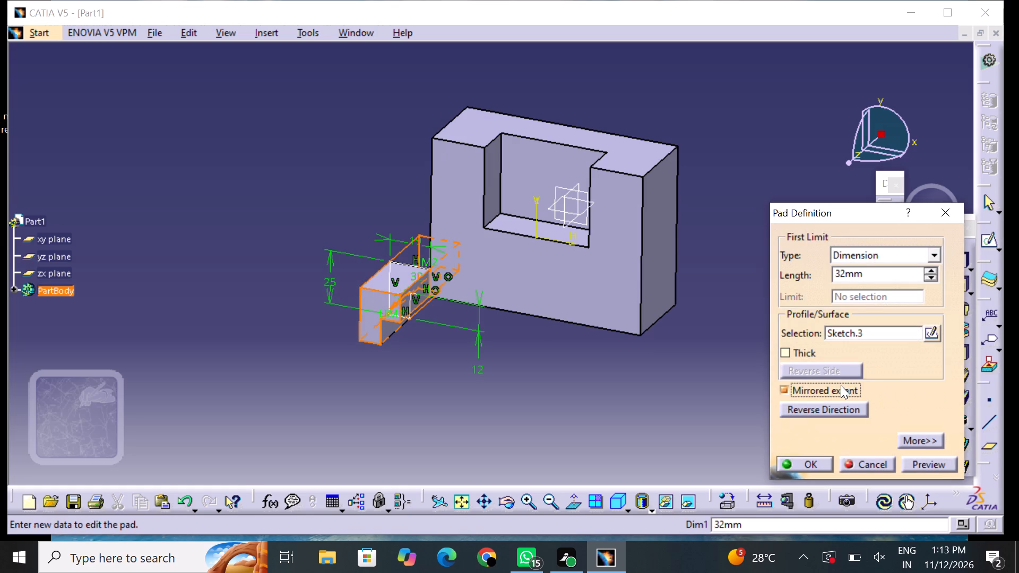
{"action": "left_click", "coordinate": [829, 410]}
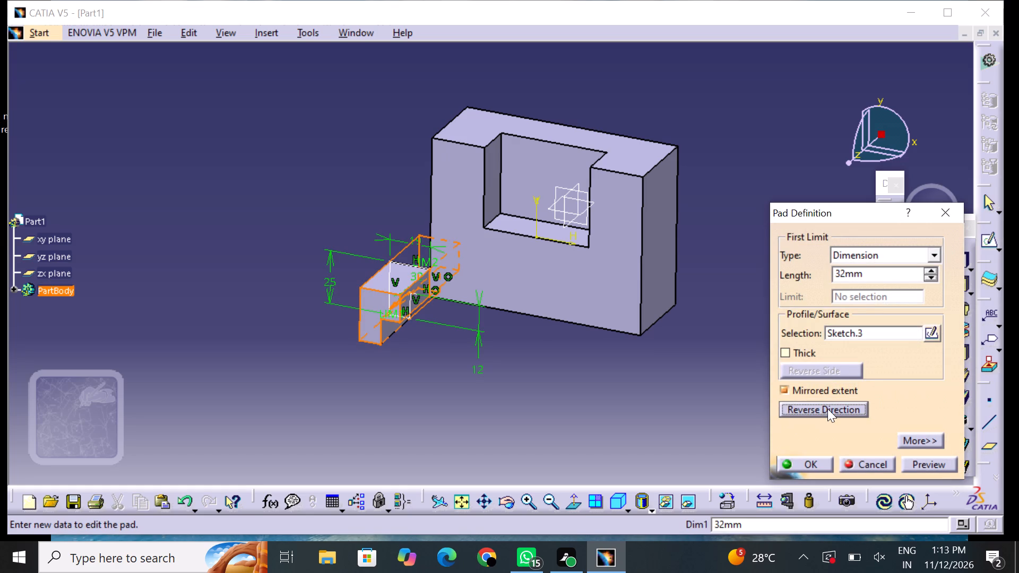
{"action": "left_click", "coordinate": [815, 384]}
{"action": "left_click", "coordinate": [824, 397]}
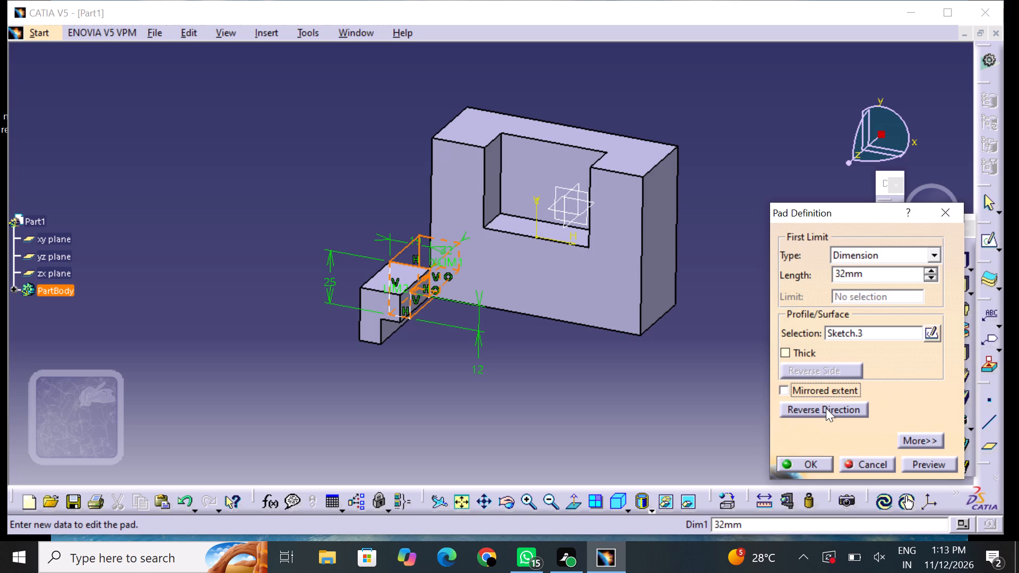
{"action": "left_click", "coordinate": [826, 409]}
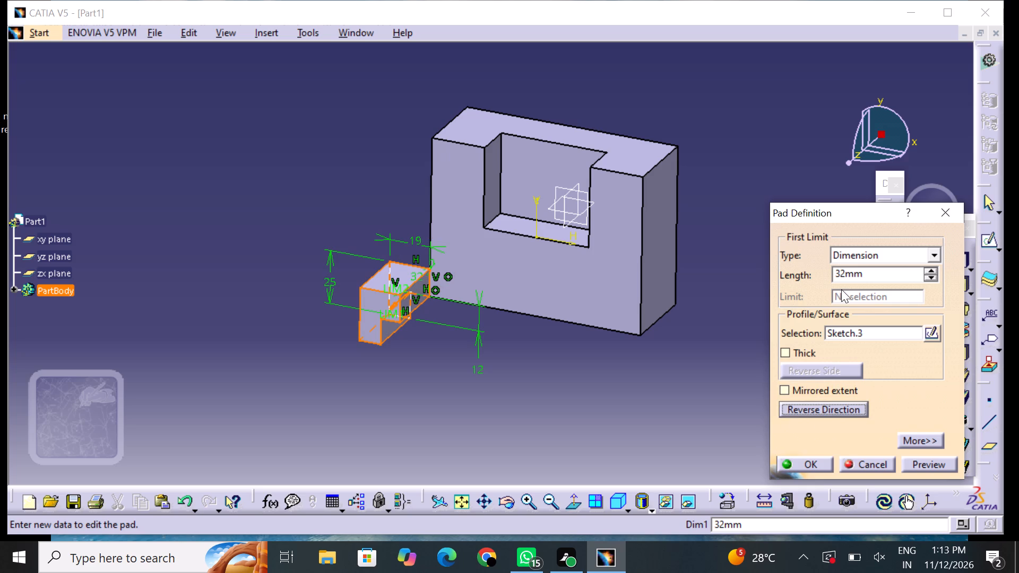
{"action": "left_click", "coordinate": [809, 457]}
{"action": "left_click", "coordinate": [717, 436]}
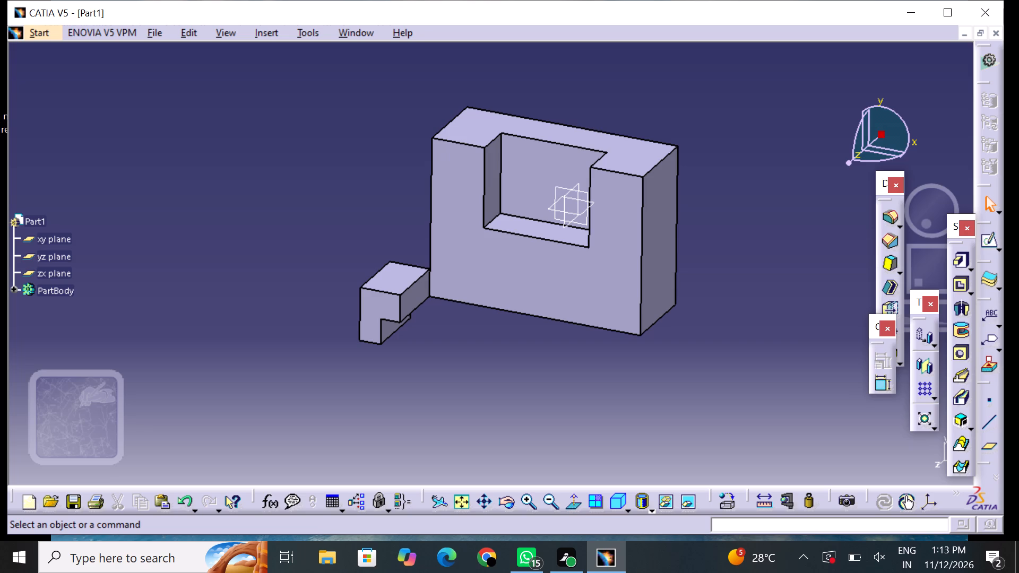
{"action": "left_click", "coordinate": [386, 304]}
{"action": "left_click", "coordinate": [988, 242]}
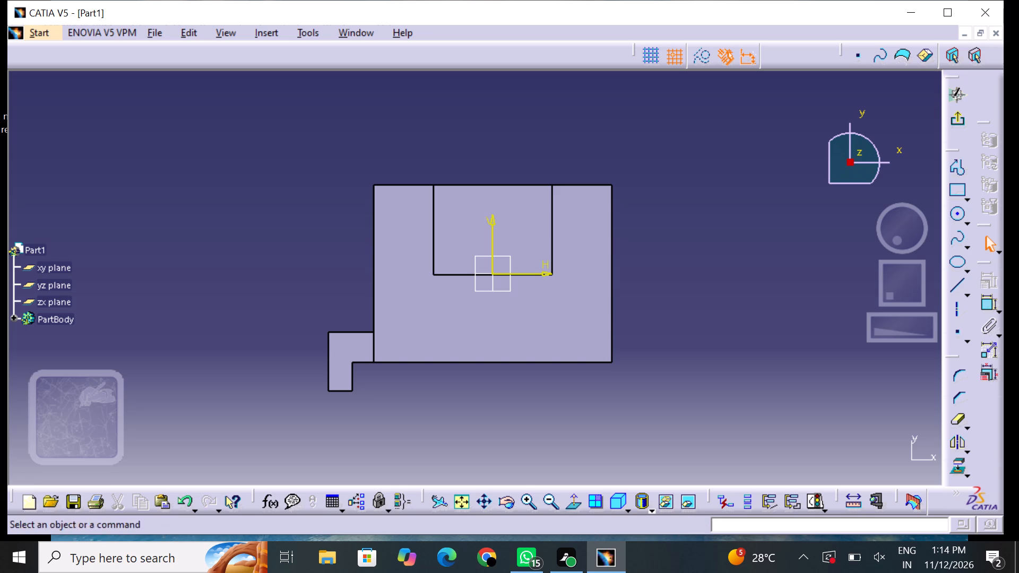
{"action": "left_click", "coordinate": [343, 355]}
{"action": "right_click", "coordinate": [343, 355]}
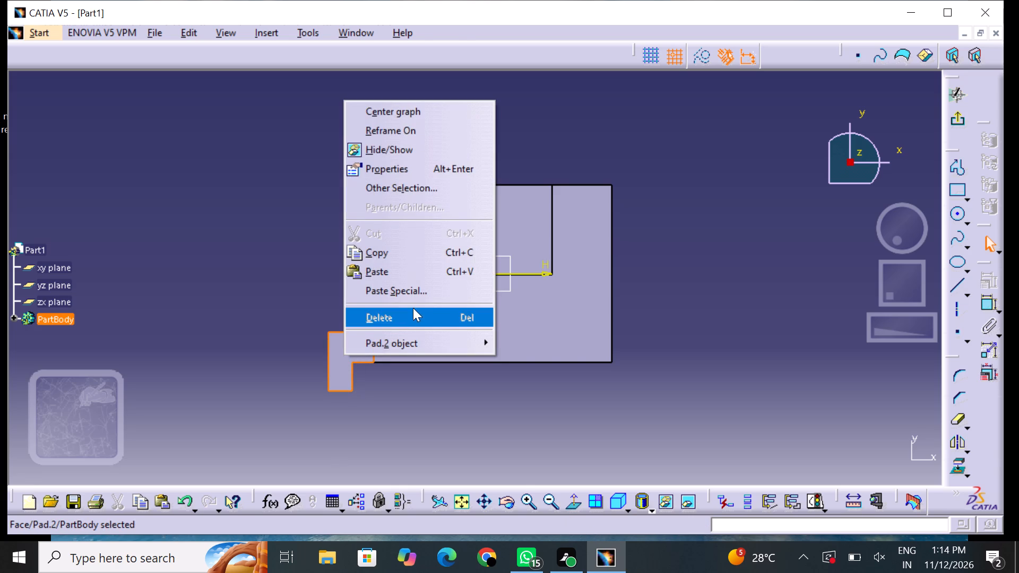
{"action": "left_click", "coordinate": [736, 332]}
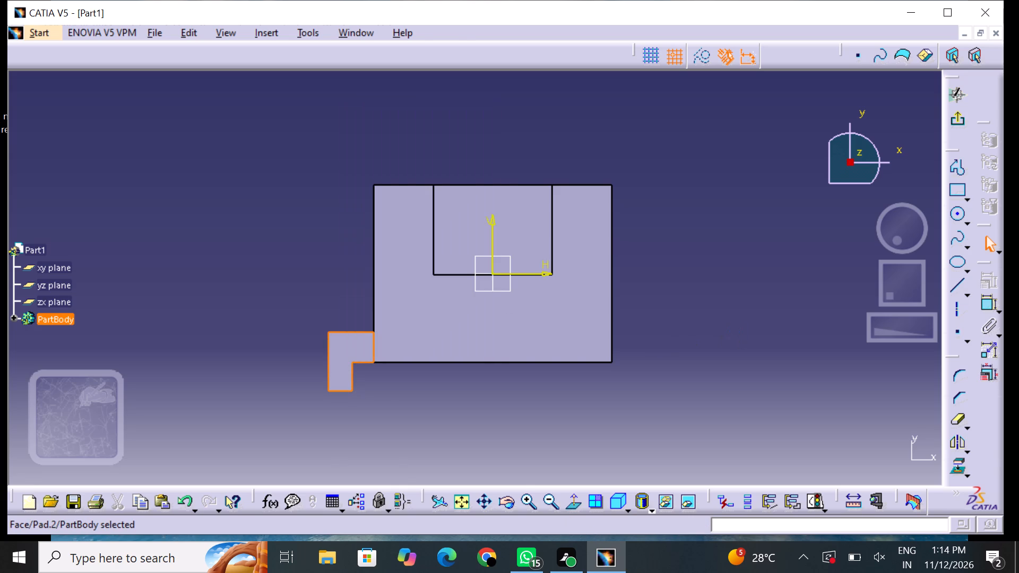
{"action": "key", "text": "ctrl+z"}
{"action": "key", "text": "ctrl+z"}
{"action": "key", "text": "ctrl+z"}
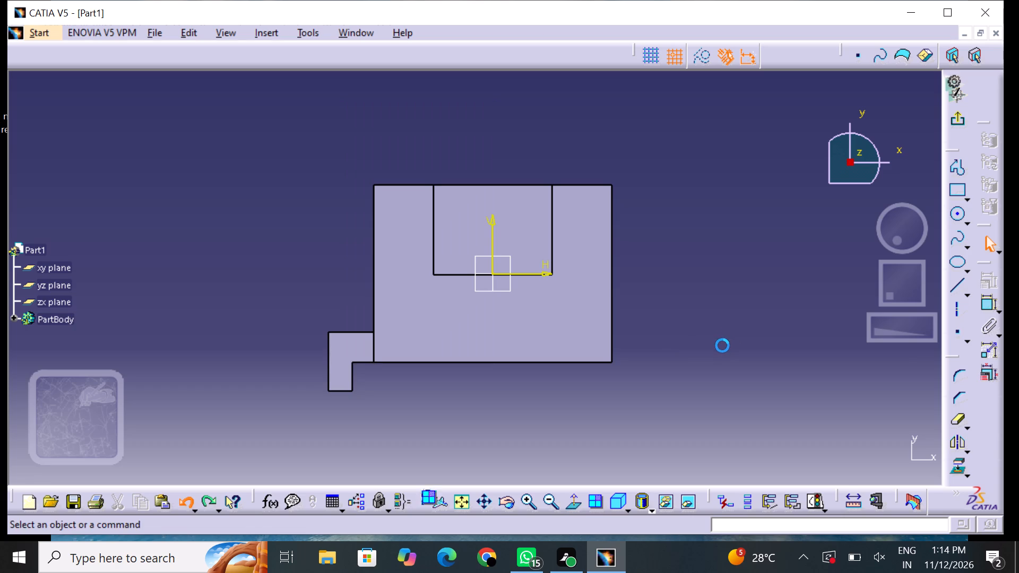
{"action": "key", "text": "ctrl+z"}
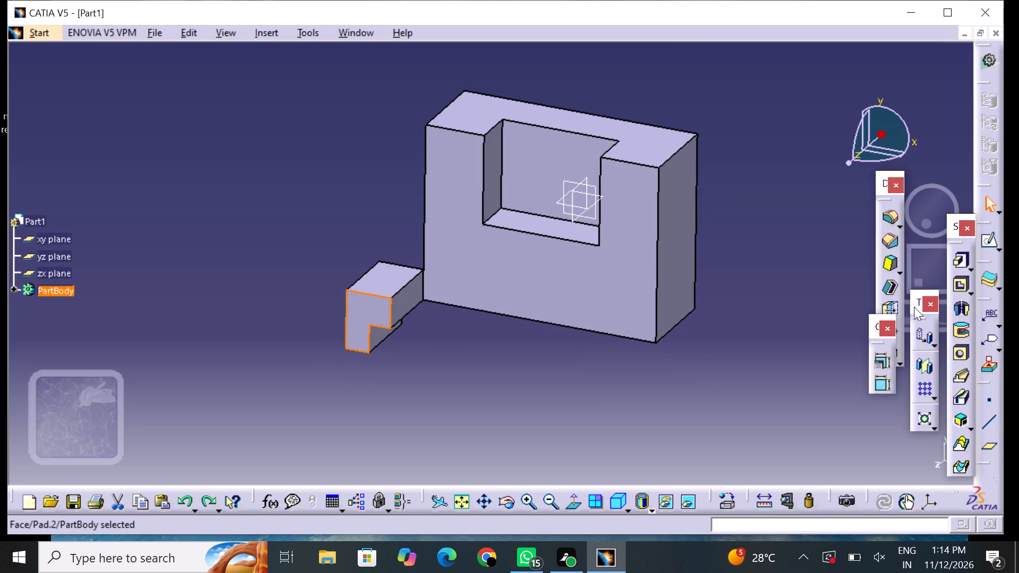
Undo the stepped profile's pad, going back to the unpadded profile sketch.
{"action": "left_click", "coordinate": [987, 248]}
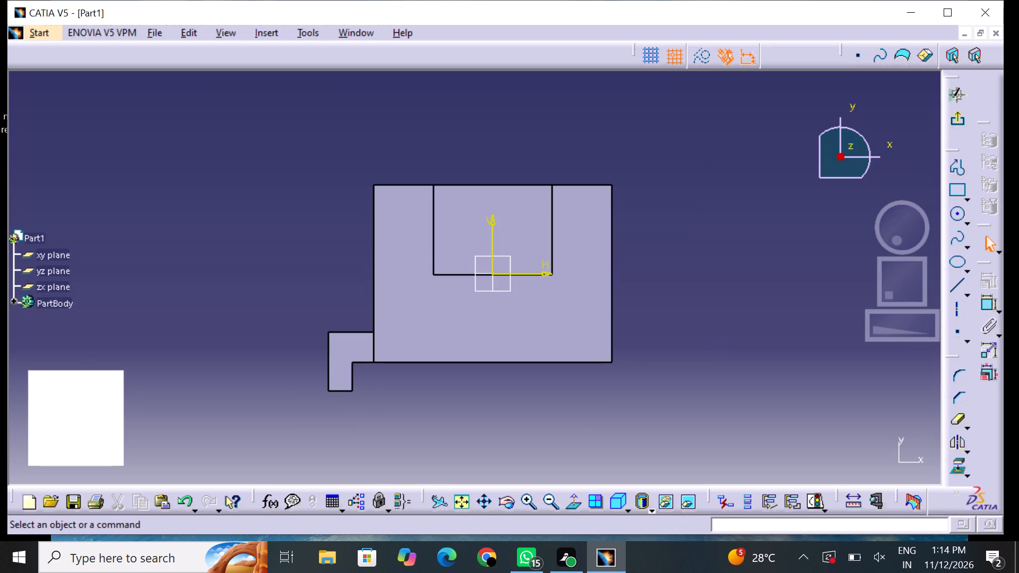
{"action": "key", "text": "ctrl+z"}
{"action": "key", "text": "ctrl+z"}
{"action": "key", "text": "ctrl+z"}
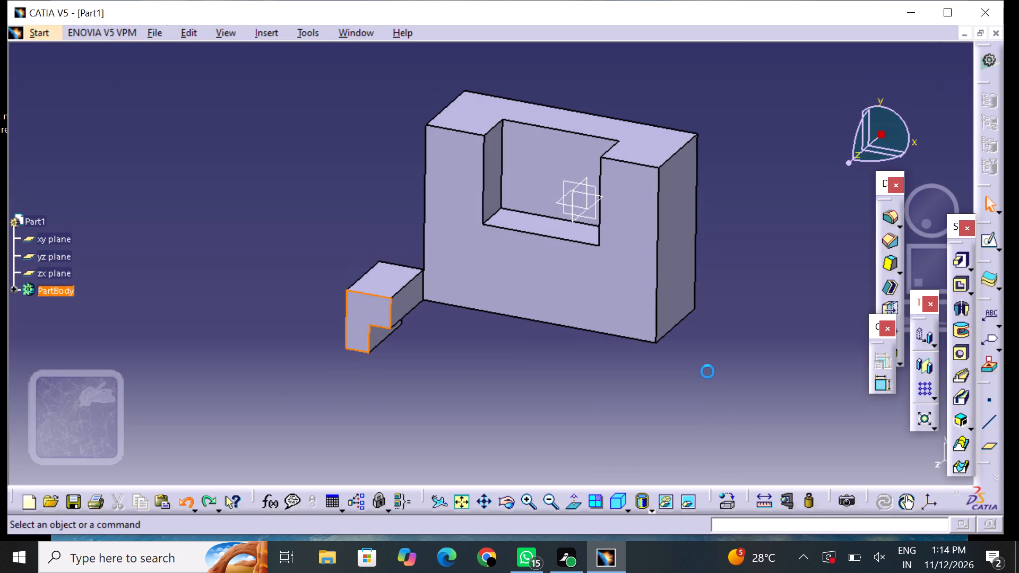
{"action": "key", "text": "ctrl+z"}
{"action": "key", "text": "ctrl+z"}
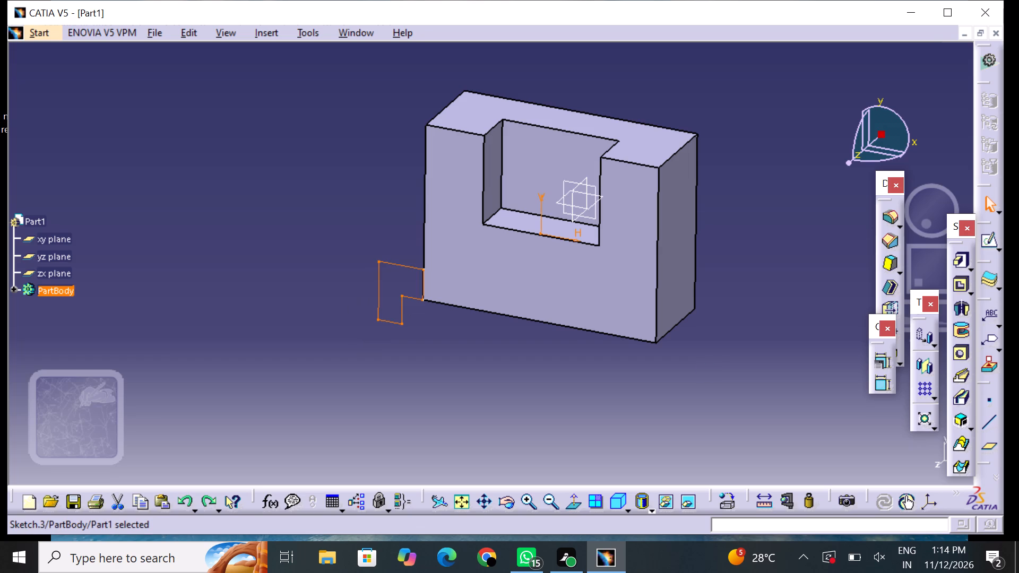
Reopen the stepped profile's sketch, dimension its bottom horizontal line, set it to 32 mm and exit the sketch.
{"action": "left_click", "coordinate": [988, 245]}
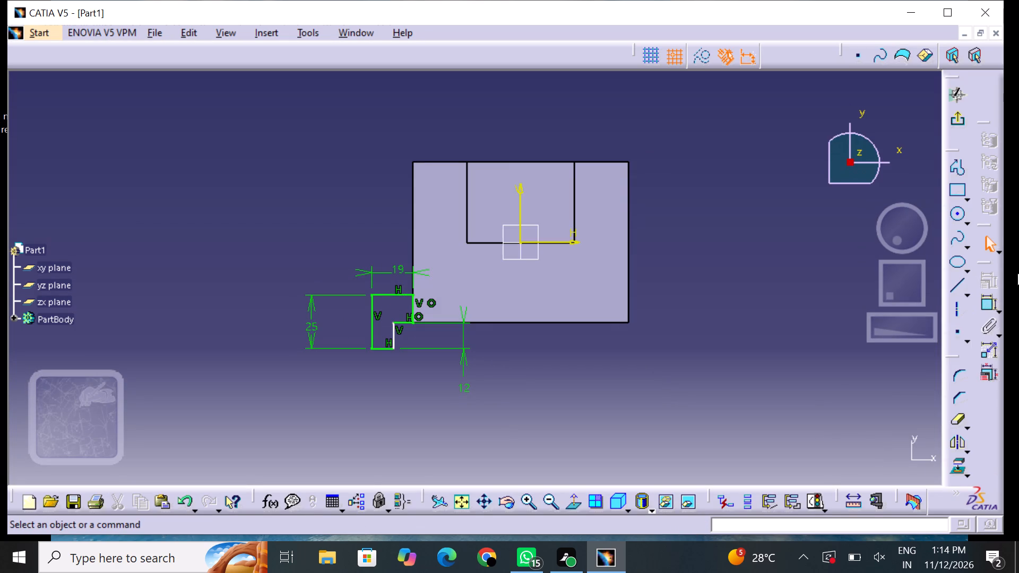
{"action": "left_click", "coordinate": [988, 308]}
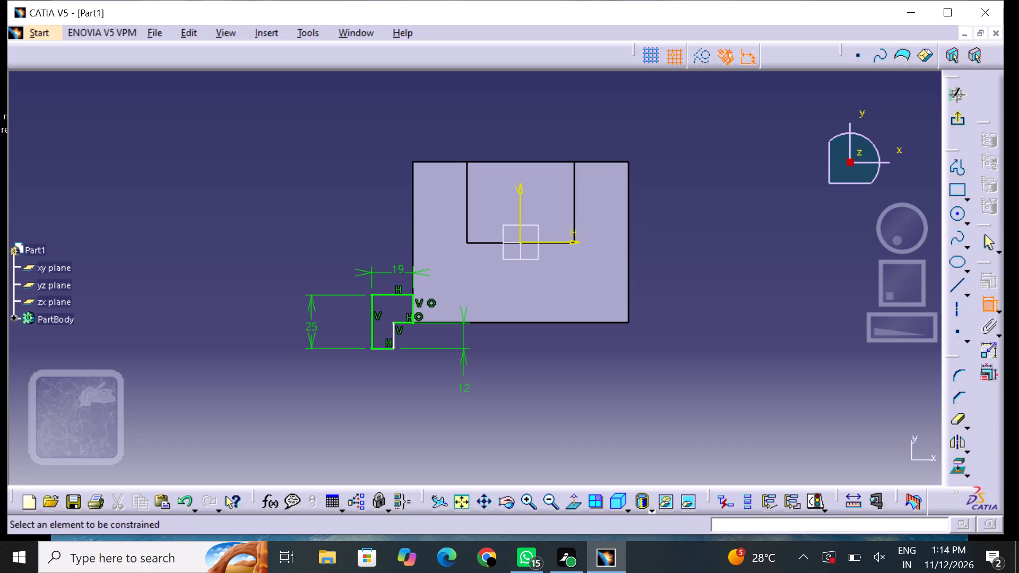
{"action": "left_click_drag", "start_coordinate": [382, 346], "coordinate": [383, 352]}
{"action": "left_click", "coordinate": [385, 367]}
{"action": "double_click", "coordinate": [387, 365]}
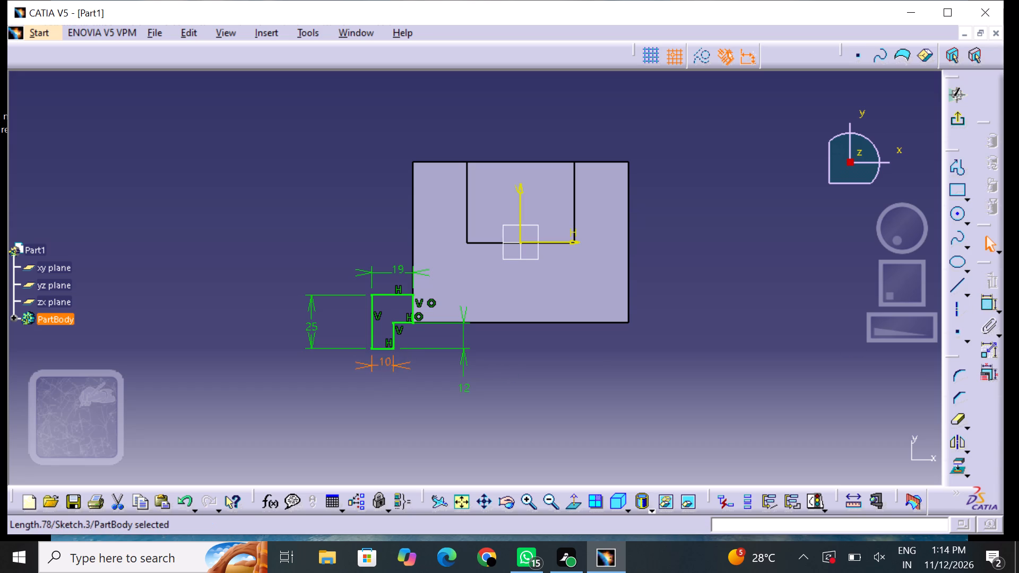
{"action": "key", "text": "BackSpace"}
{"action": "type", "text": "32"}
{"action": "key", "text": "Return"}
{"action": "left_click", "coordinate": [495, 417]}
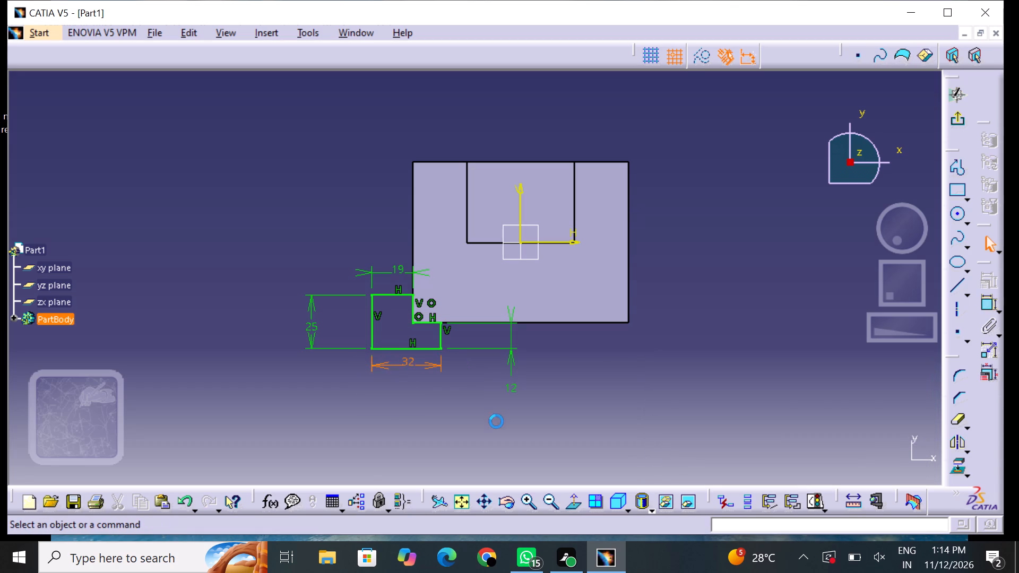
{"action": "left_click", "coordinate": [960, 127]}
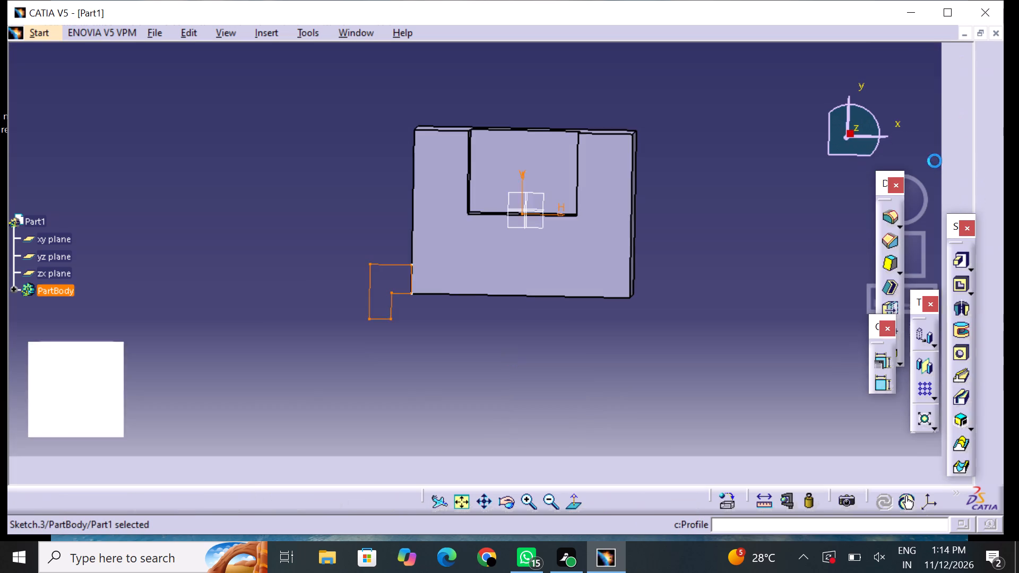
Pad the edited stepped profile to a length of 25 mm, outward from the block's front face.
{"action": "left_click", "coordinate": [960, 265]}
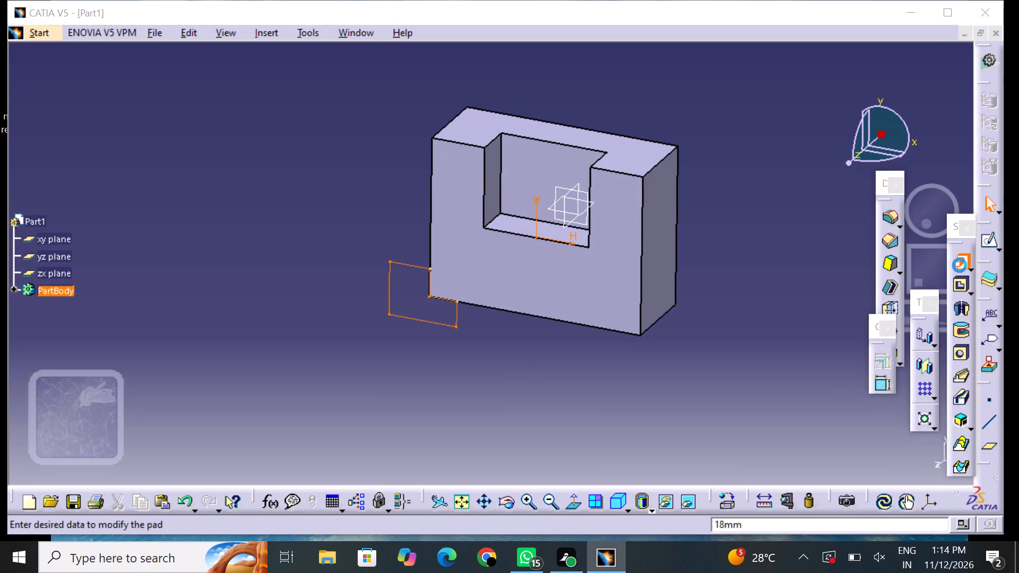
{"action": "key", "text": "BackSpace"}
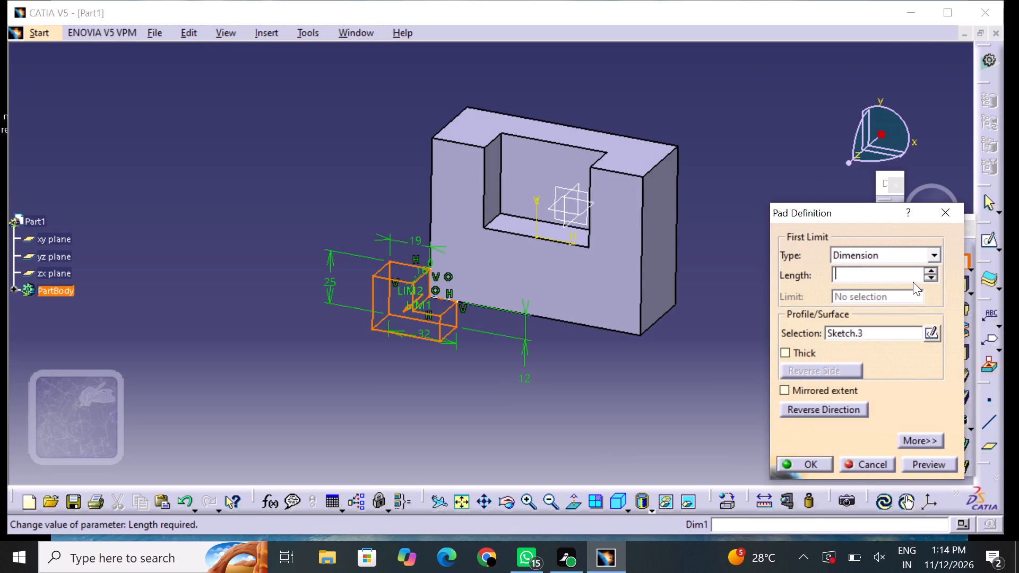
{"action": "type", "text": "25"}
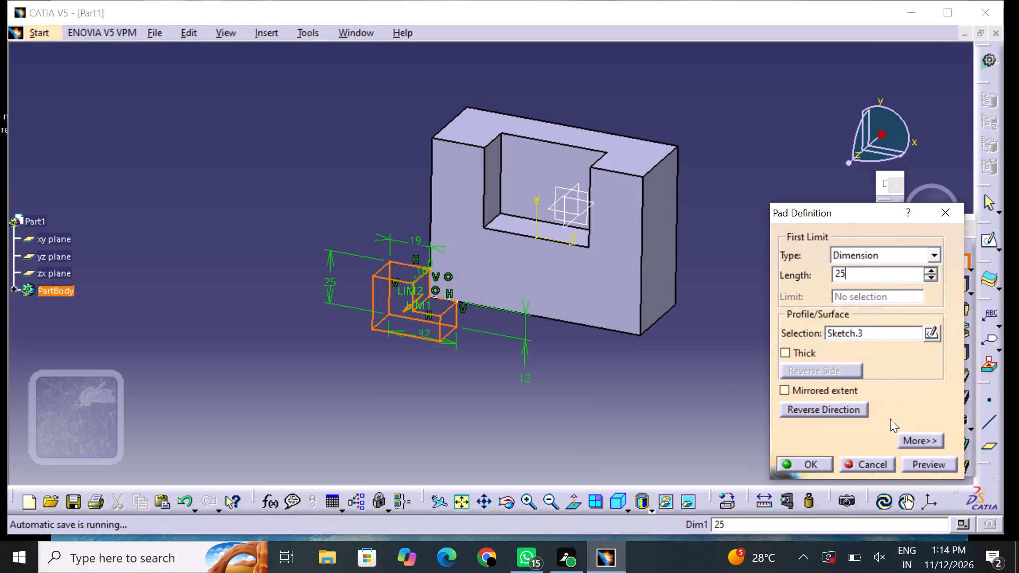
{"action": "left_click", "coordinate": [831, 463]}
{"action": "left_click", "coordinate": [602, 395]}
{"action": "left_click", "coordinate": [601, 398]}
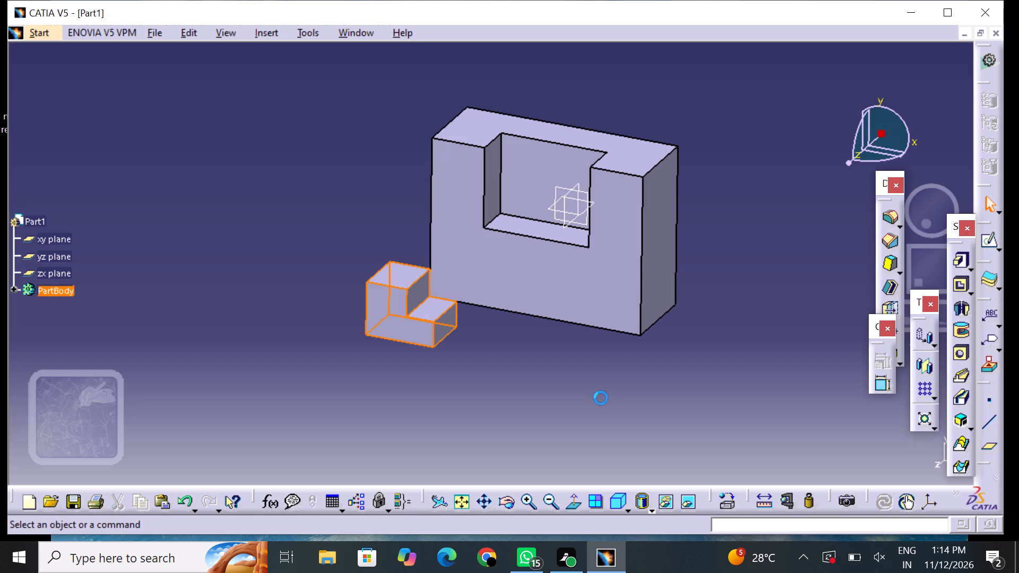
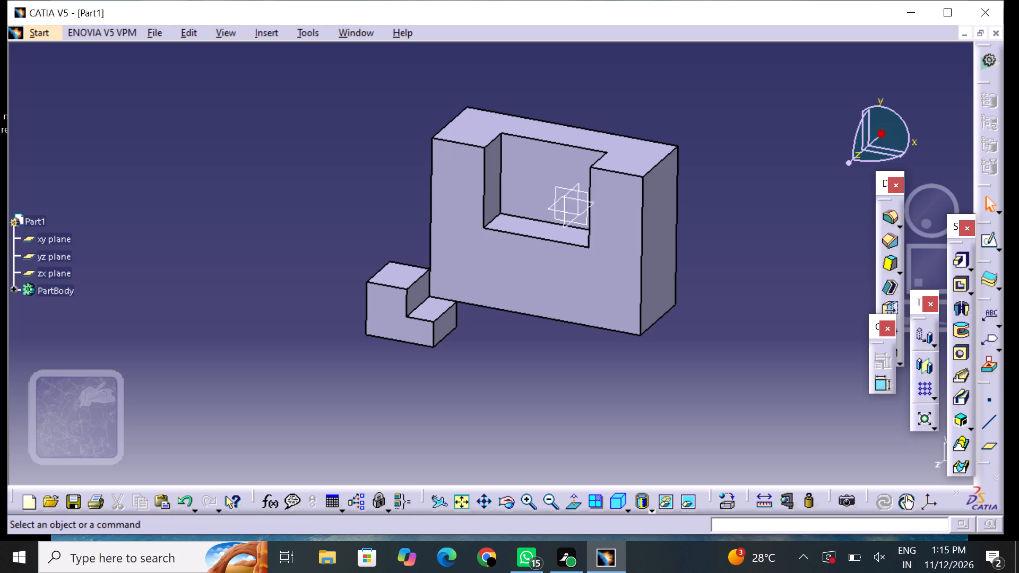
Open the definition of the stepped profile's pad to review its parameters and close it without changes.
{"action": "double_click", "coordinate": [405, 329]}
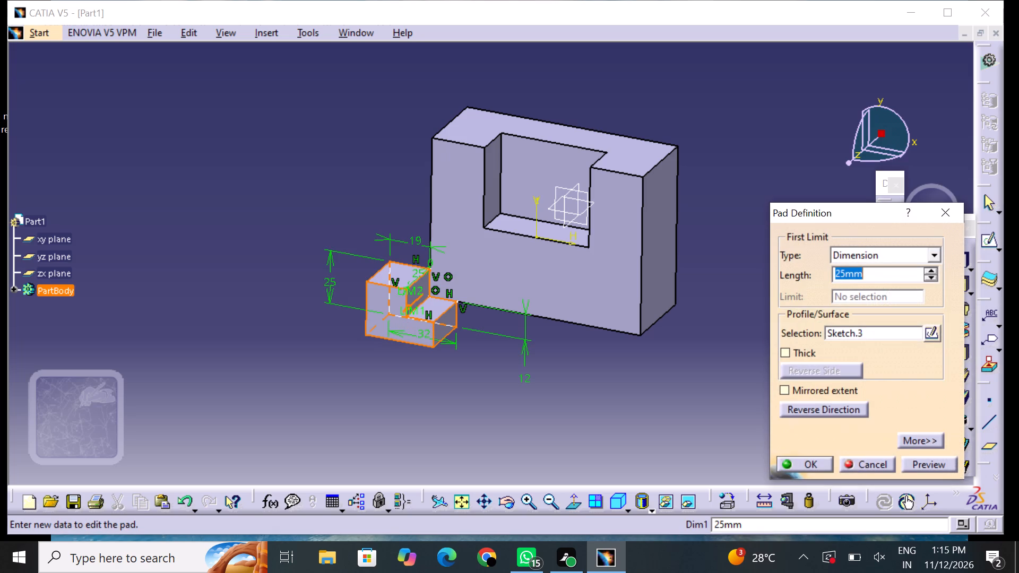
{"action": "left_click", "coordinate": [947, 210]}
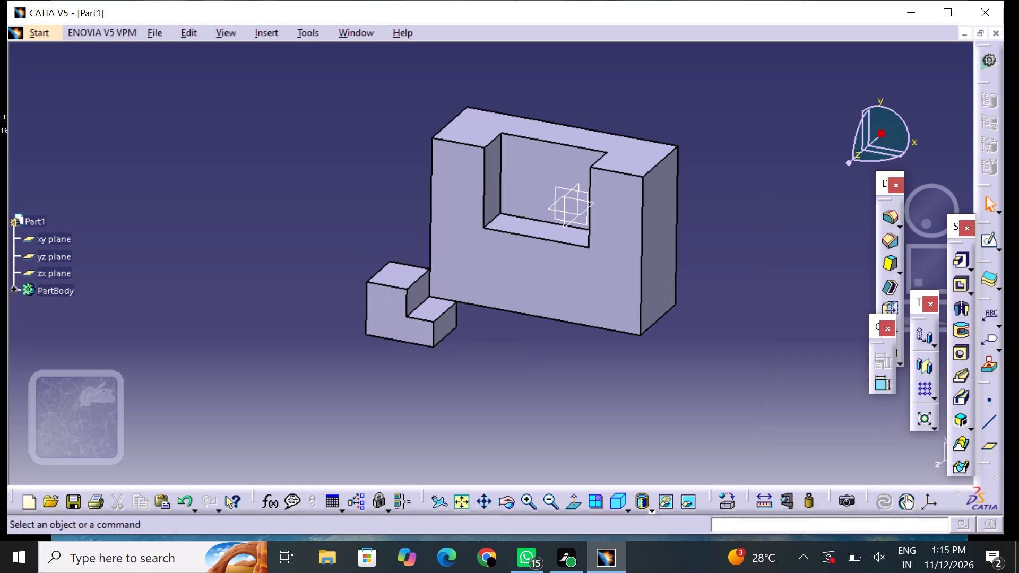
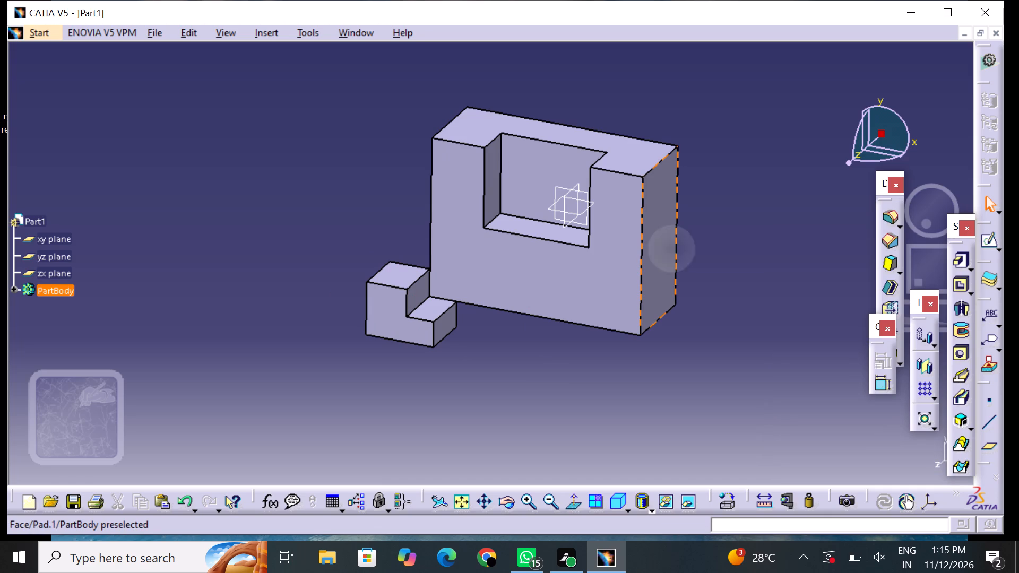
Undo the stepped profile's pad and the latest edits to its sketch beside the block.
{"action": "key", "text": "ctrl+z"}
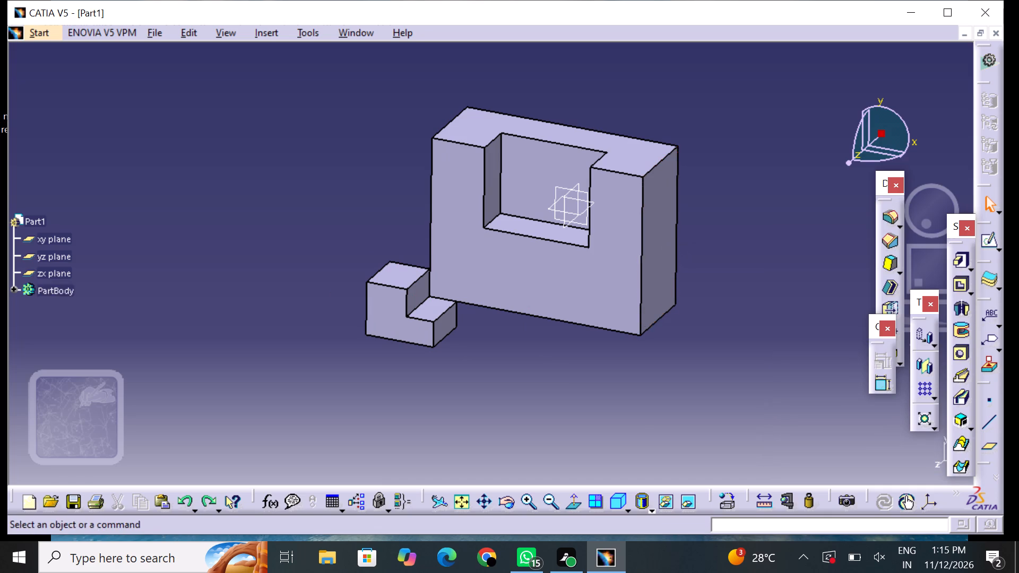
{"action": "key", "text": "ctrl+z"}
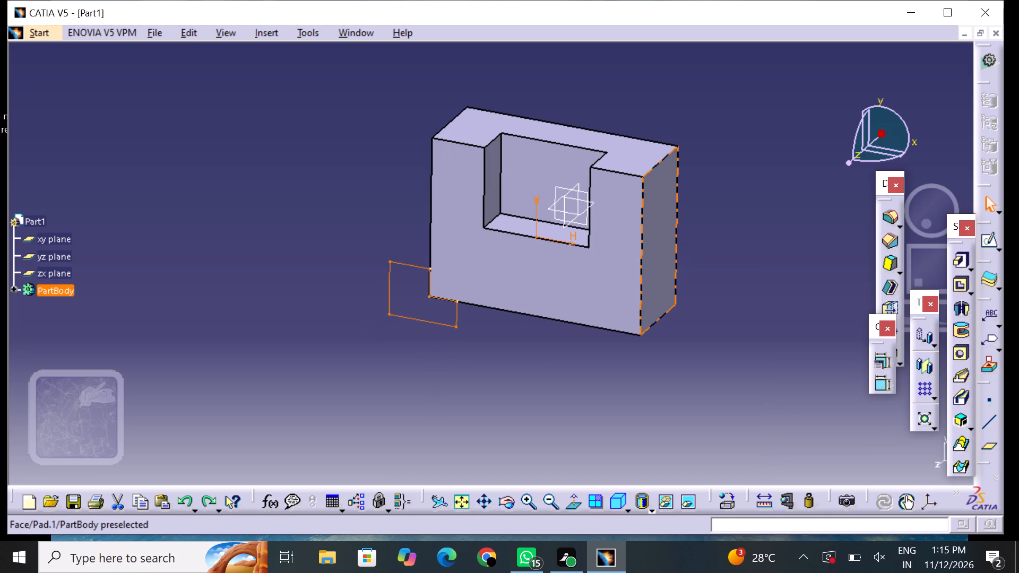
{"action": "key", "text": "ctrl+z"}
{"action": "key", "text": "ctrl+z"}
{"action": "key", "text": "ctrl+z"}
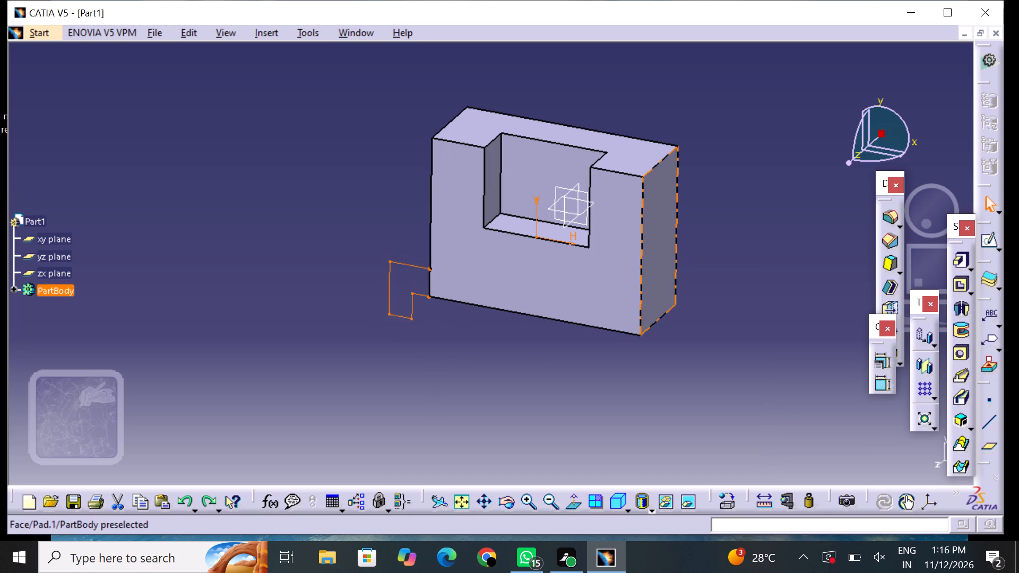
{"action": "key", "text": "ctrl+z"}
{"action": "key", "text": "ctrl+z"}
{"action": "left_click_drag", "start_coordinate": [395, 265], "coordinate": [393, 336]}
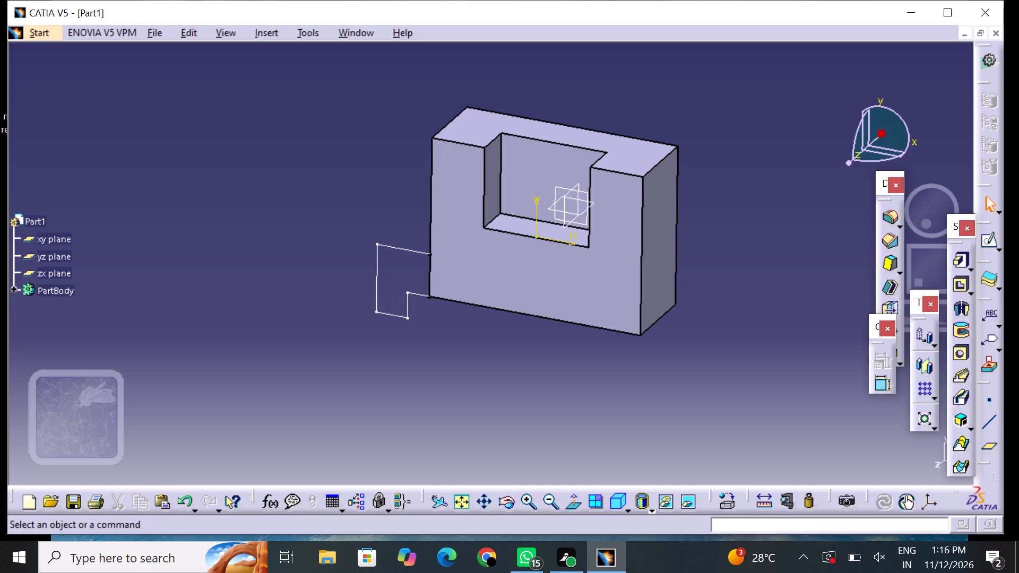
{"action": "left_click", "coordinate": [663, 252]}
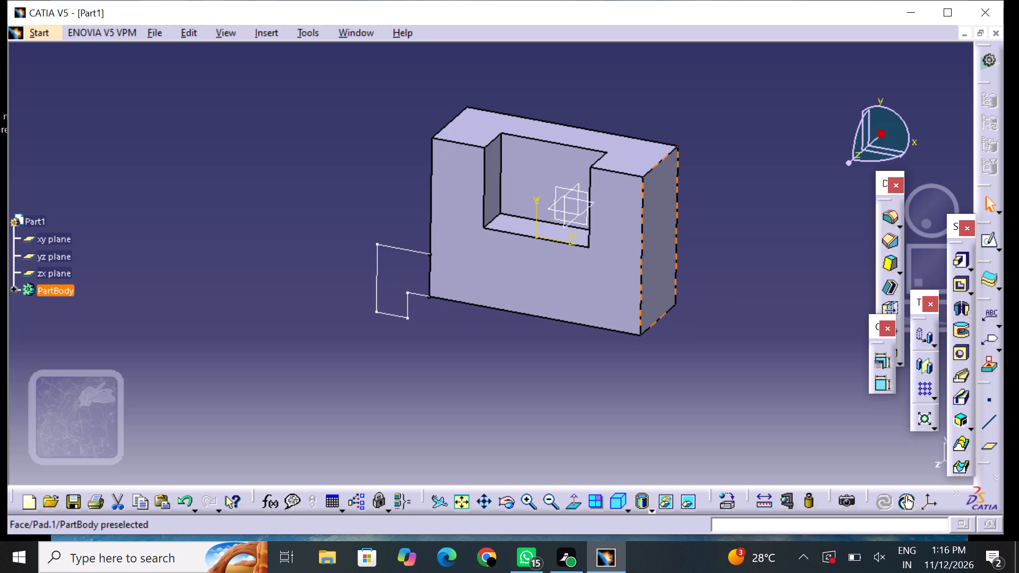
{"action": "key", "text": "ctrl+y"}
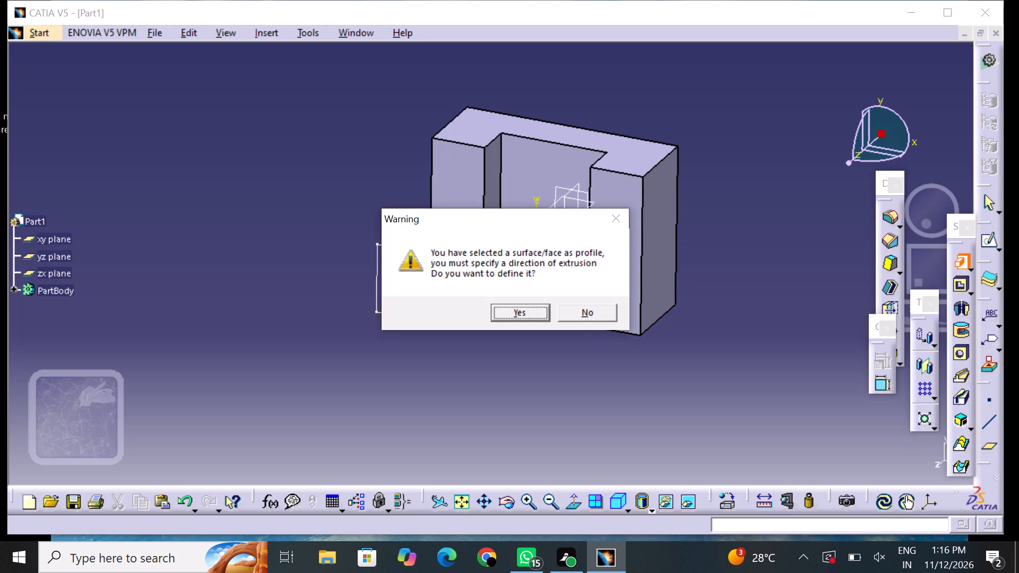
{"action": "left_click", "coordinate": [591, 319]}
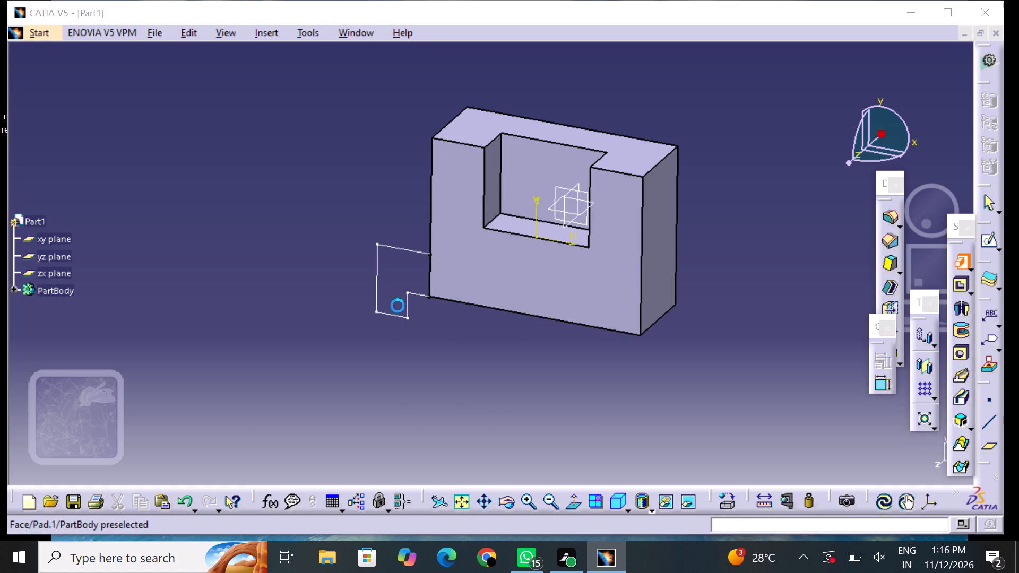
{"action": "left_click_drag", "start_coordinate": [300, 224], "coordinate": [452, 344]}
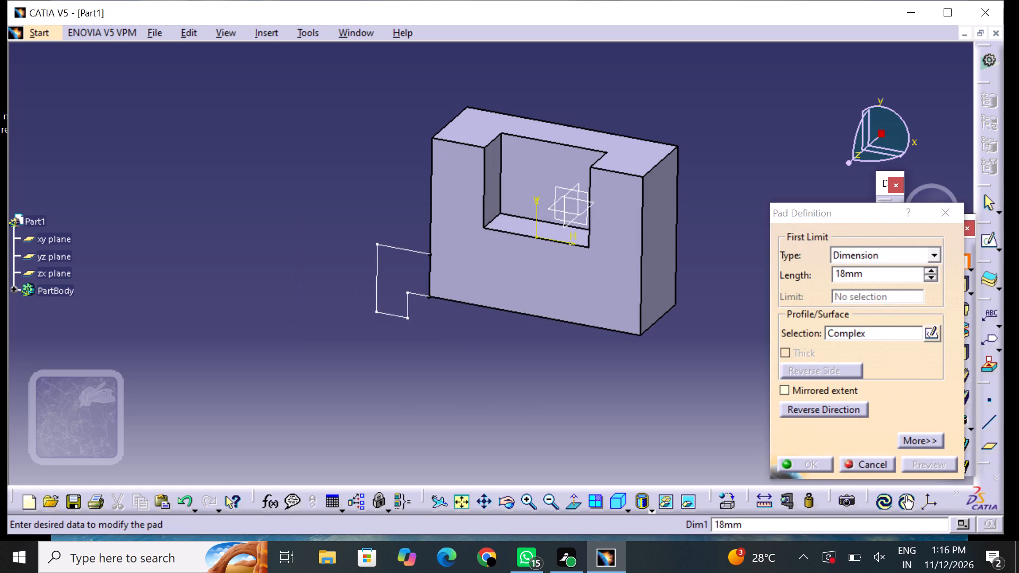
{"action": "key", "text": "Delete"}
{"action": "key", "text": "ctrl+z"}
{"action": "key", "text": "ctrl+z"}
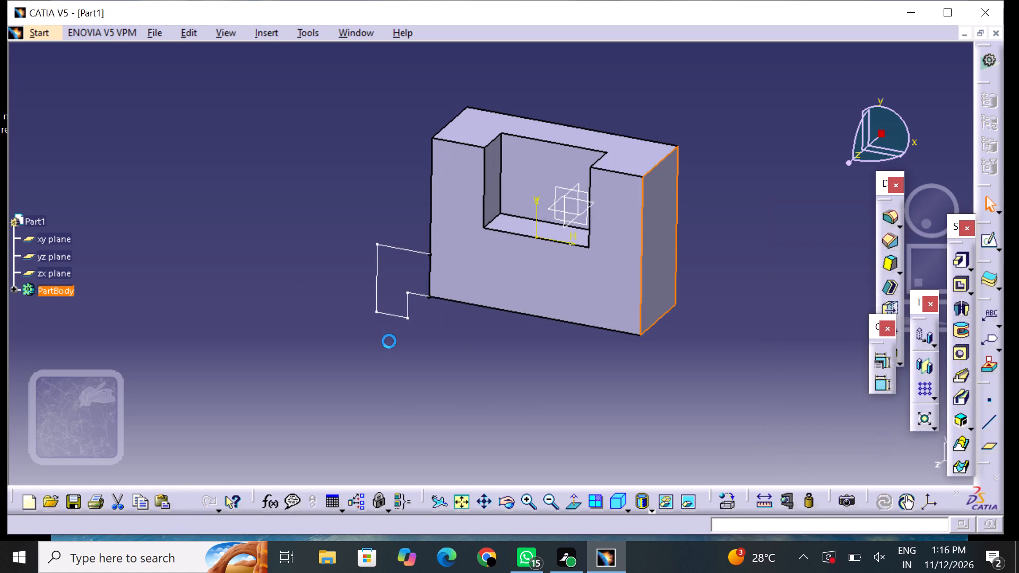
Undo the earlier profile edits and delete the stepped profile's sketch from the front of the block.
{"action": "key", "text": "ctrl+z"}
{"action": "key", "text": "ctrl+z"}
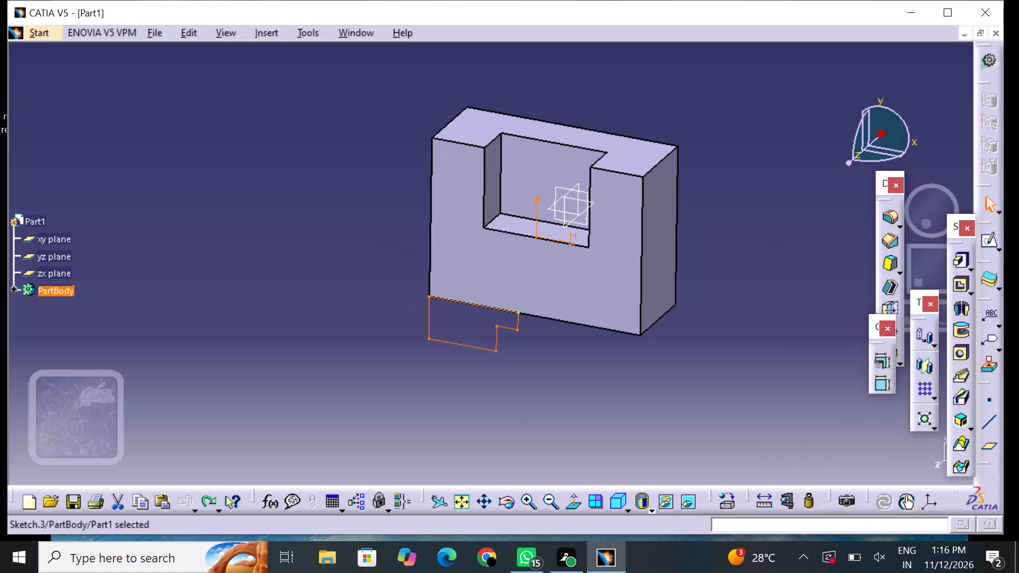
{"action": "left_click_drag", "start_coordinate": [385, 289], "coordinate": [582, 419]}
{"action": "key", "text": "Delete"}
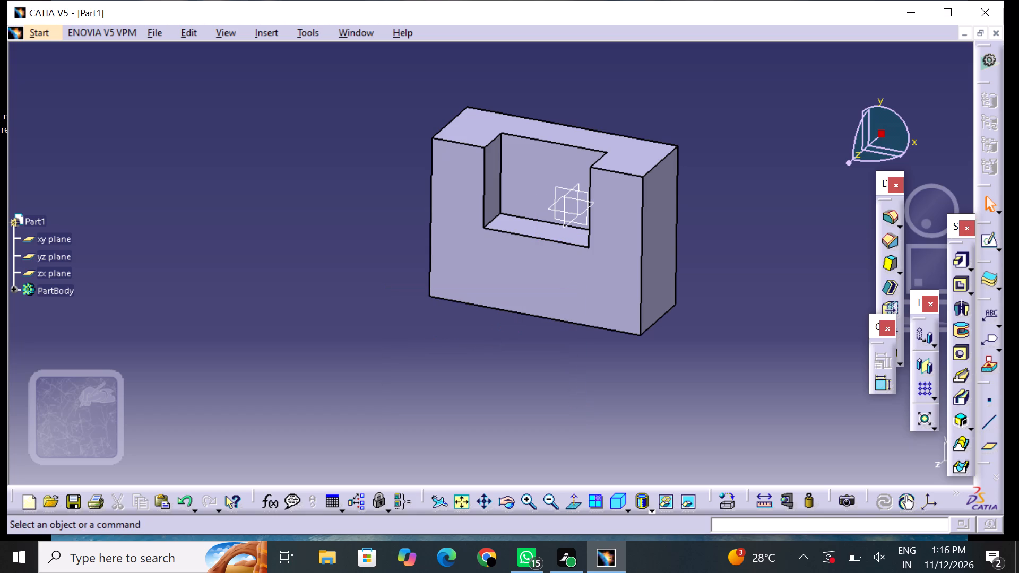
Start a new sketch on the block's 75 x 38 mm side face.
{"action": "left_click", "coordinate": [651, 280]}
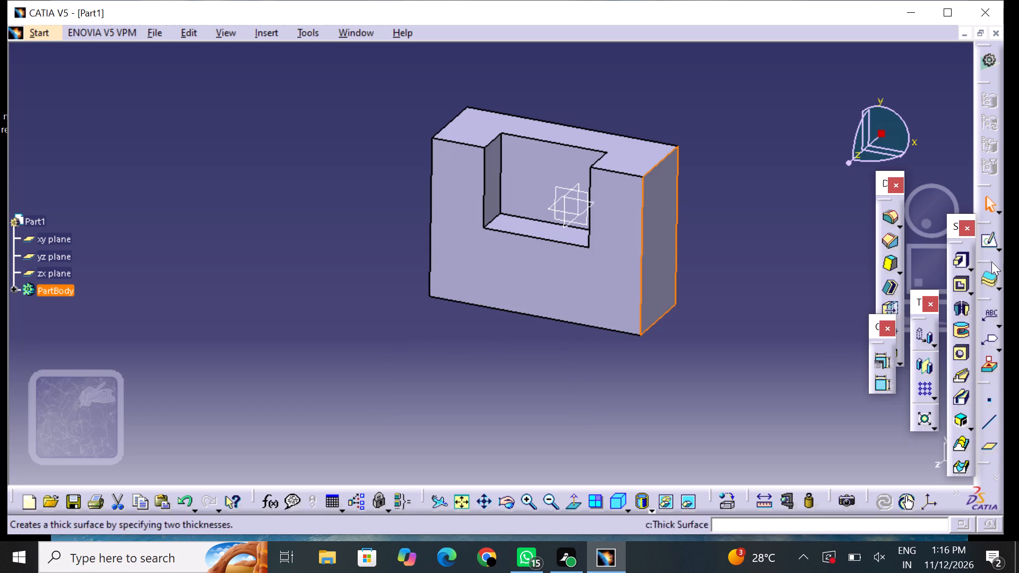
{"action": "left_click", "coordinate": [980, 242]}
{"action": "left_click", "coordinate": [986, 238]}
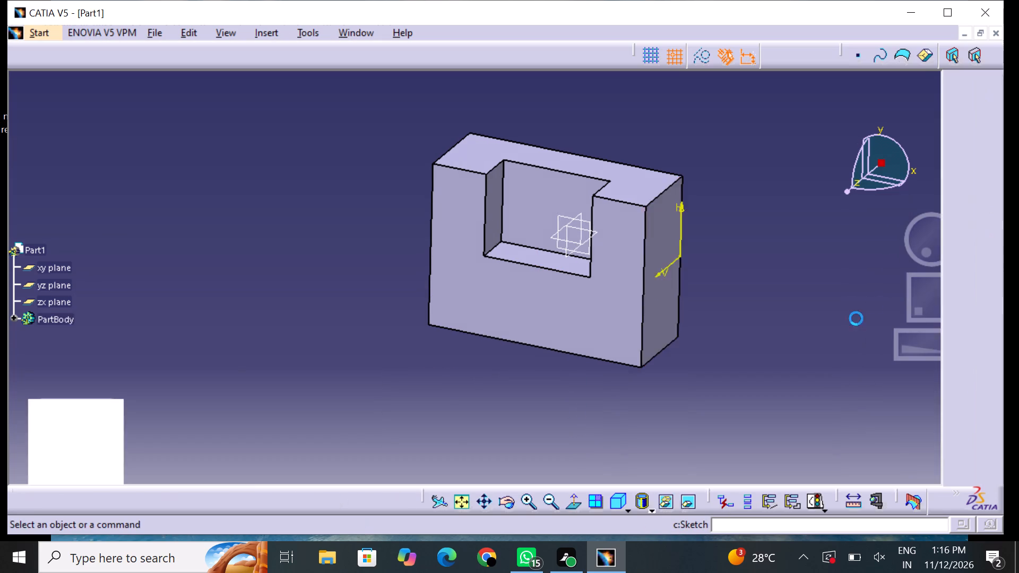
{"action": "left_click", "coordinate": [457, 505]}
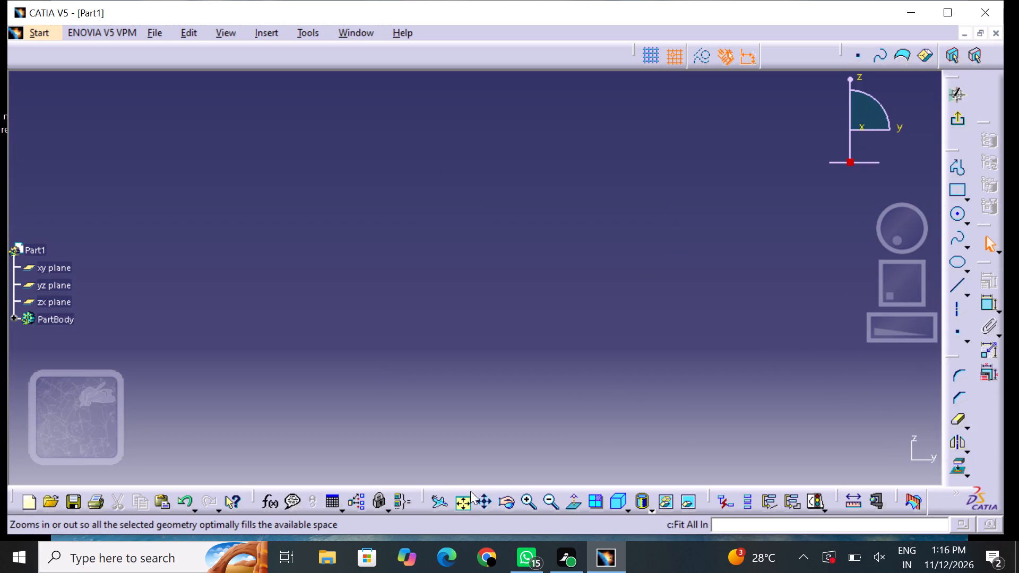
{"action": "middle_click_drag", "start_coordinate": [536, 371], "coordinate": [581, 340]}
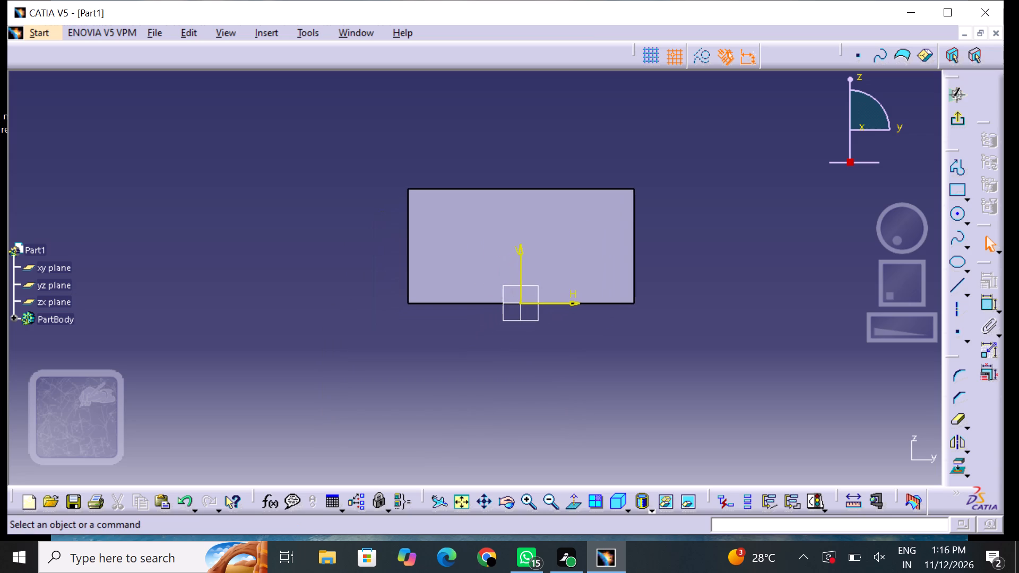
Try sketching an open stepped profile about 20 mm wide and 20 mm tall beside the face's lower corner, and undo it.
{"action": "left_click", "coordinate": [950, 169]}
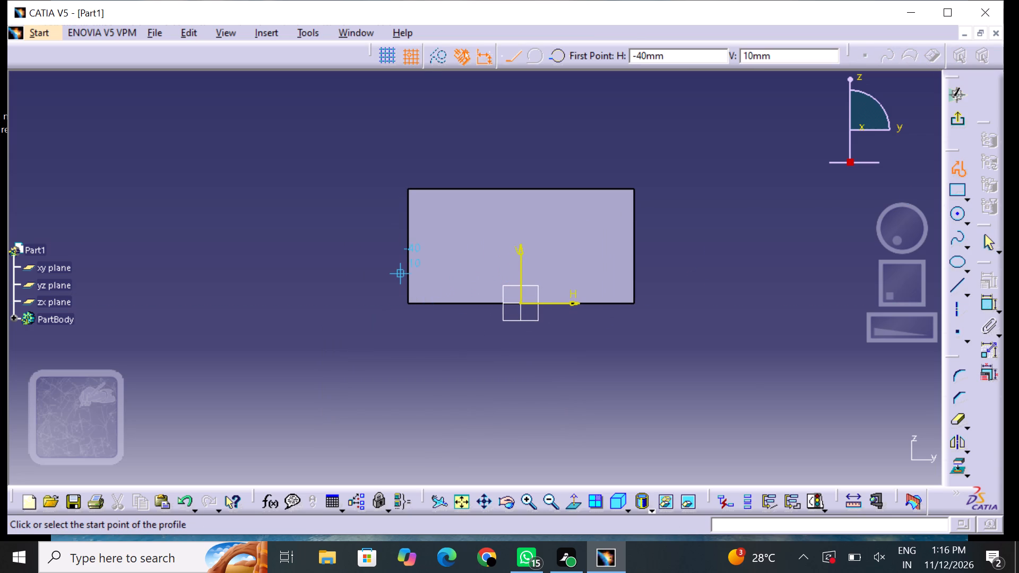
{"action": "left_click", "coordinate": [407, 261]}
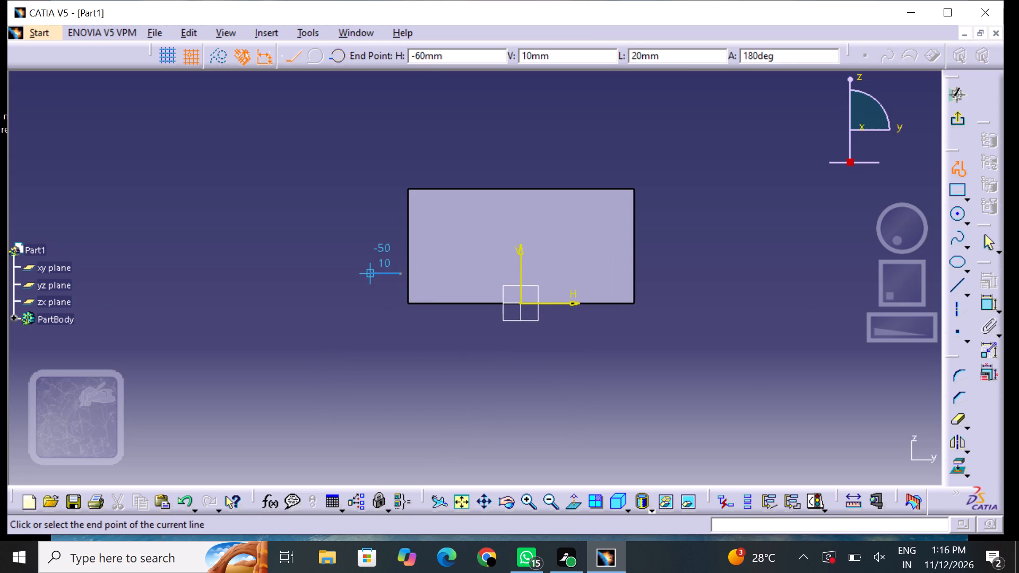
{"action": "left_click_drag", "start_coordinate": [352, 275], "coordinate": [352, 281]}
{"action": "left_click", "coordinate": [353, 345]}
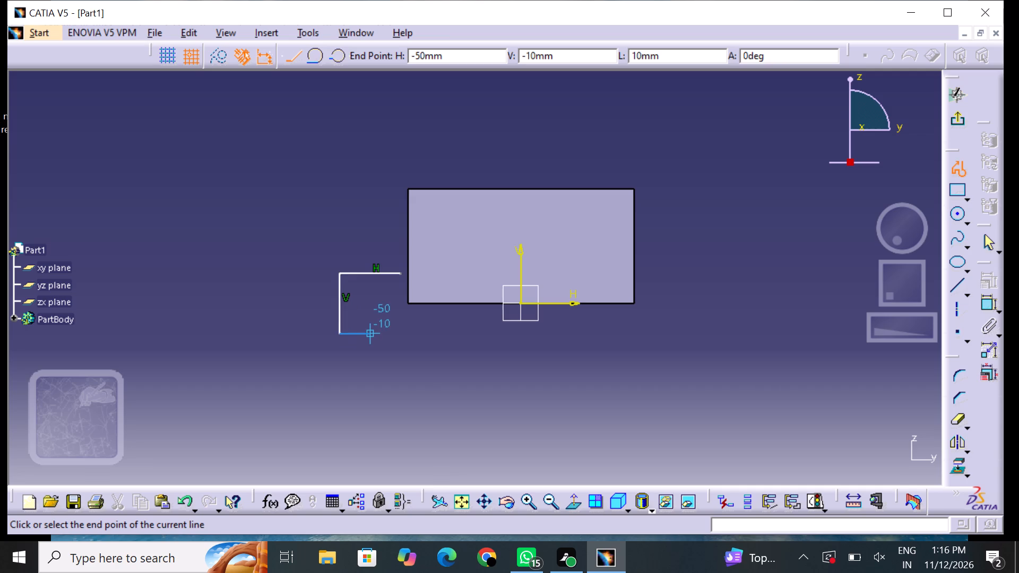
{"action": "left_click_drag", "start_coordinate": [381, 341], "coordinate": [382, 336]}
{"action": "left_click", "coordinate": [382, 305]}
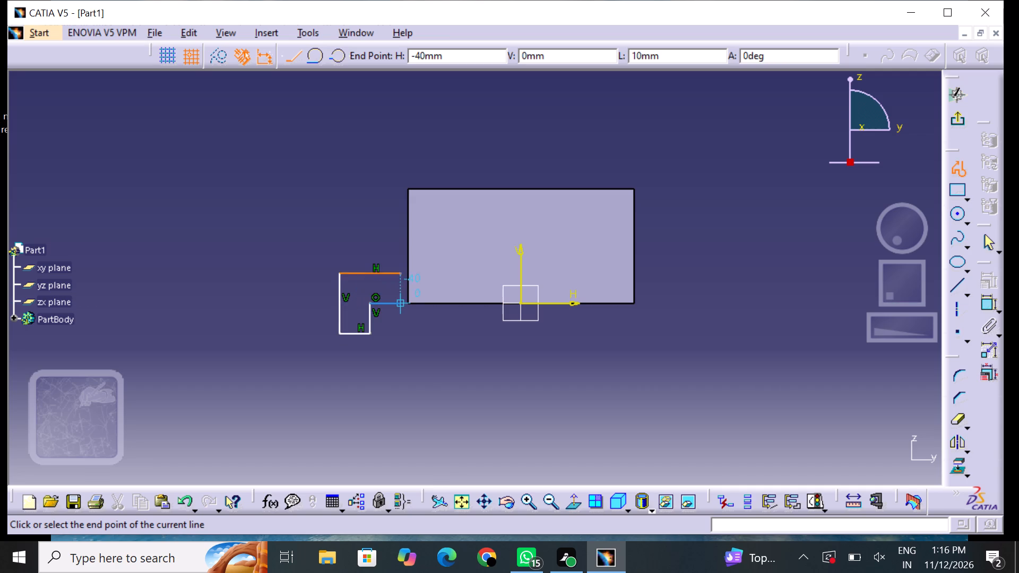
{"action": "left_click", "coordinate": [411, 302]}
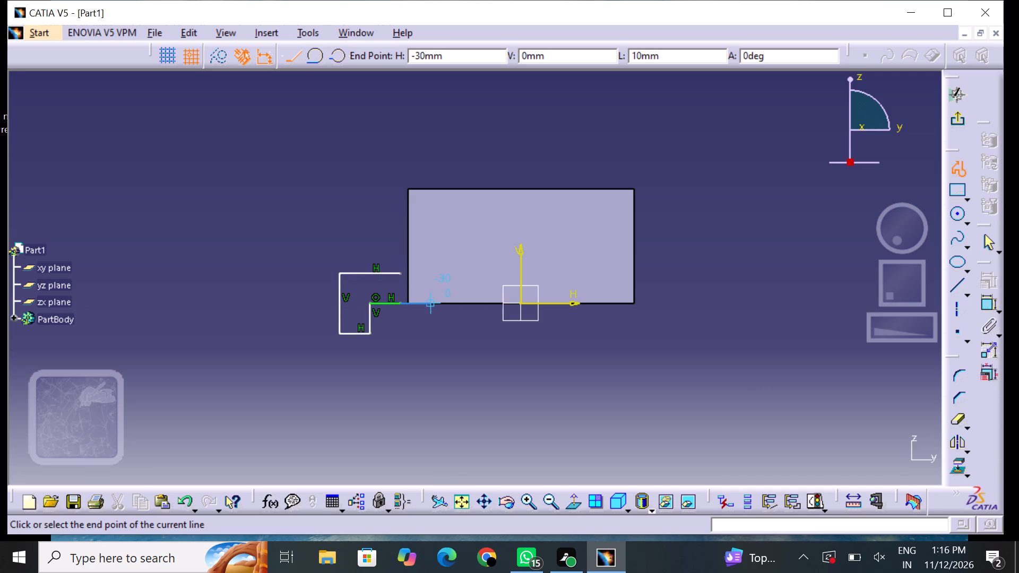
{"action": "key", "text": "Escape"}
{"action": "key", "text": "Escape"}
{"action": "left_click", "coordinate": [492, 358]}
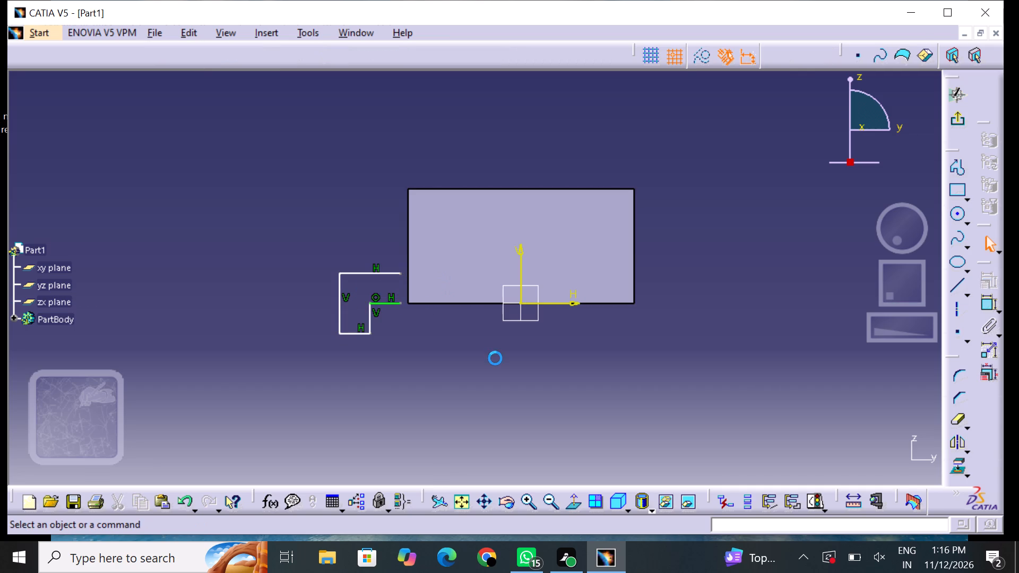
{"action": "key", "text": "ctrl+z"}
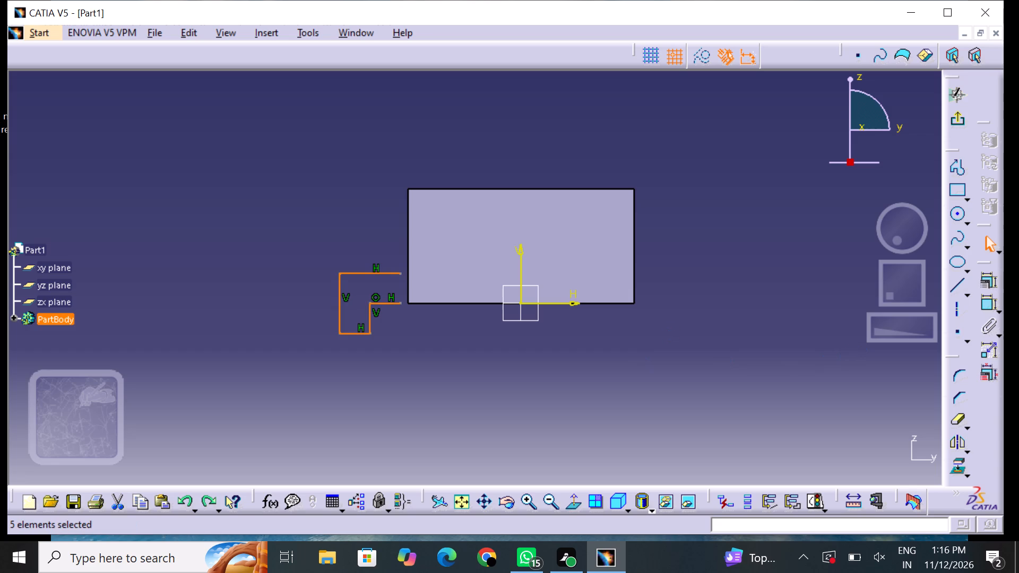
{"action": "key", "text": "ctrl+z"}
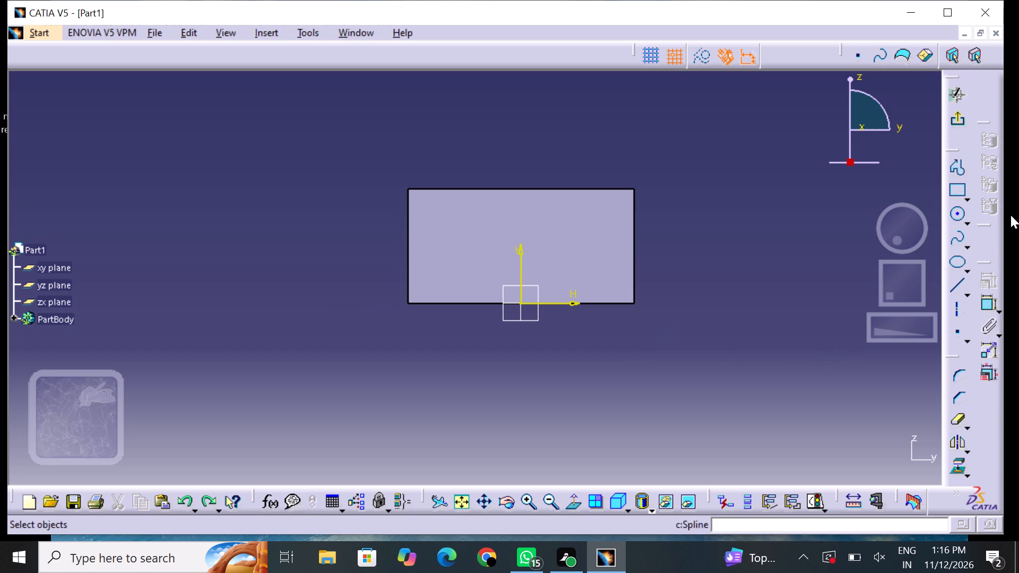
Sketch a closed stepped profile beside the face with a 20 mm top, 40 mm outer side, 10 mm bottom, 20 mm inner side and 10 mm ledge.
{"action": "left_click", "coordinate": [948, 166]}
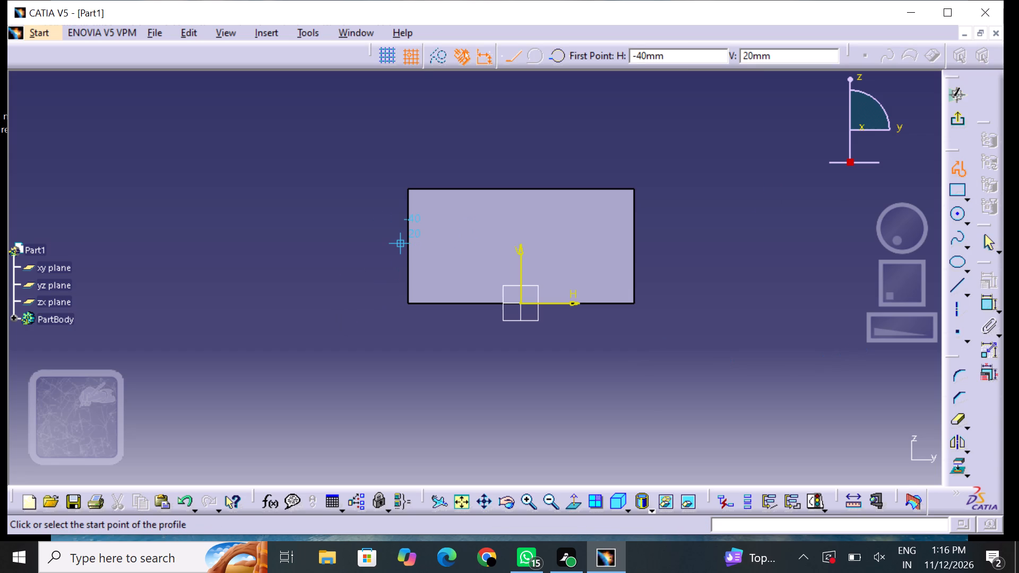
{"action": "left_click", "coordinate": [400, 256]}
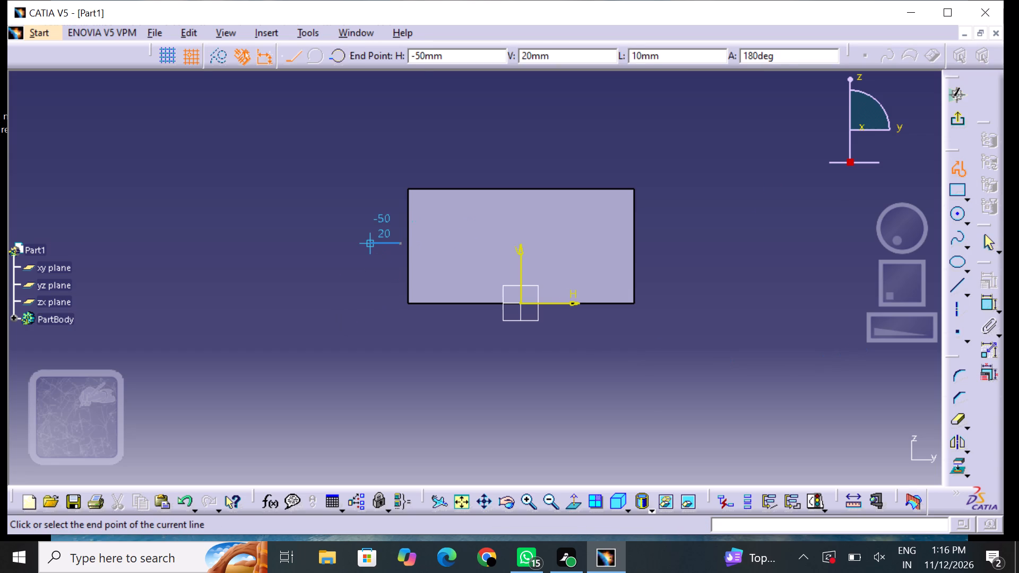
{"action": "left_click_drag", "start_coordinate": [333, 245], "coordinate": [339, 269]}
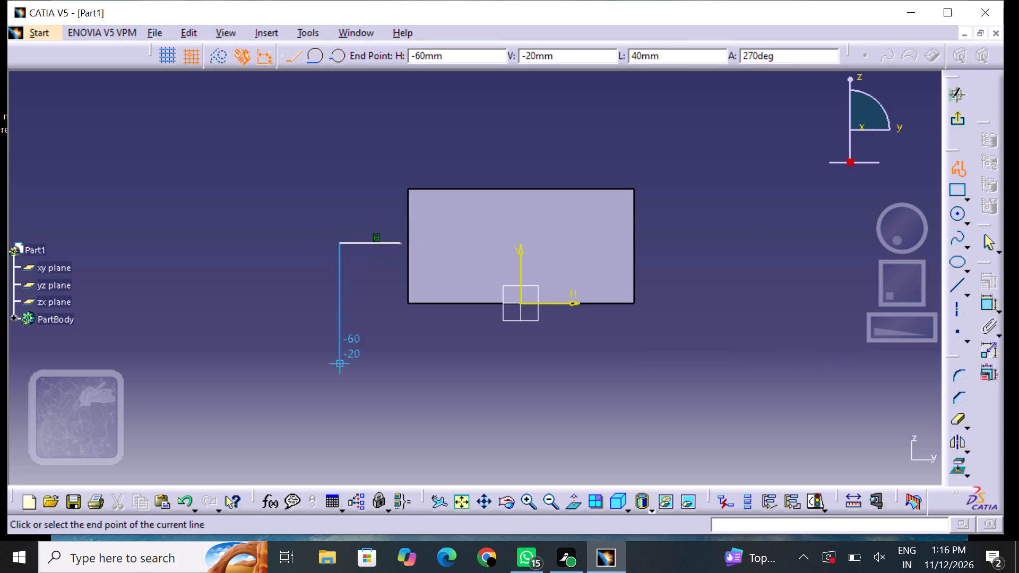
{"action": "left_click", "coordinate": [349, 358]}
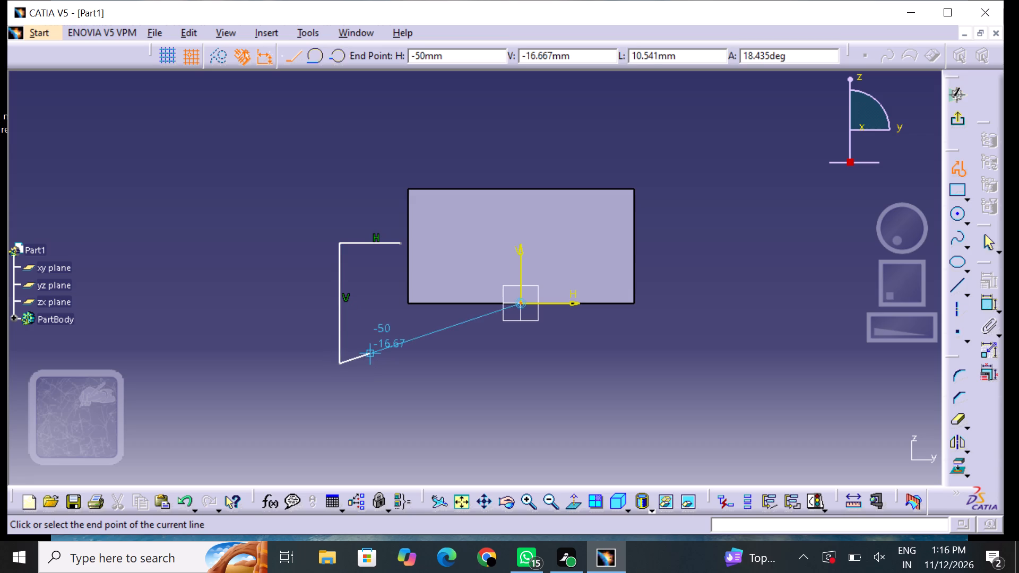
{"action": "left_click_drag", "start_coordinate": [381, 354], "coordinate": [381, 344]}
{"action": "left_click", "coordinate": [376, 304]}
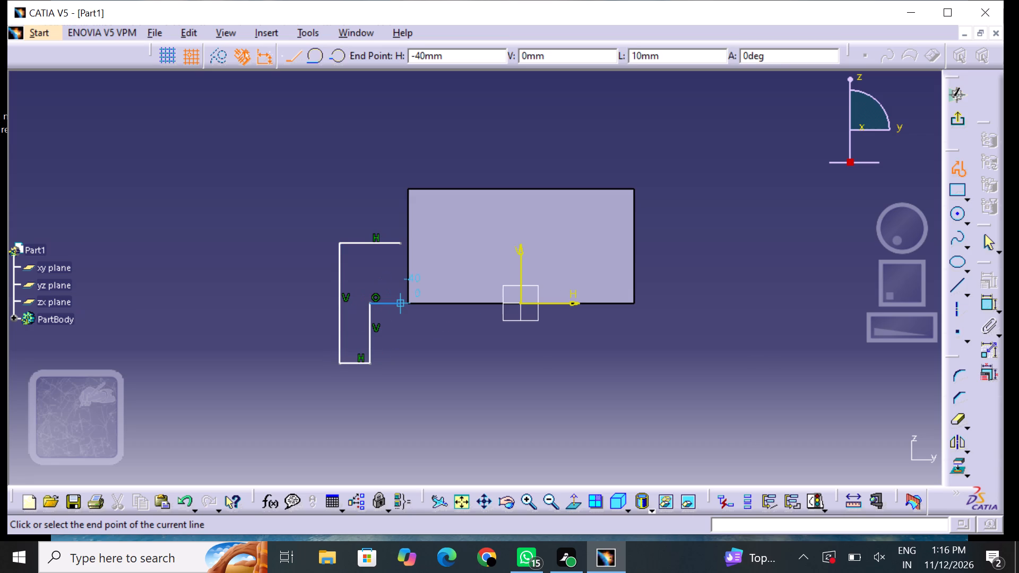
{"action": "left_click", "coordinate": [409, 301]}
{"action": "left_click", "coordinate": [403, 253]}
{"action": "left_click_drag", "start_coordinate": [463, 355], "coordinate": [477, 356]}
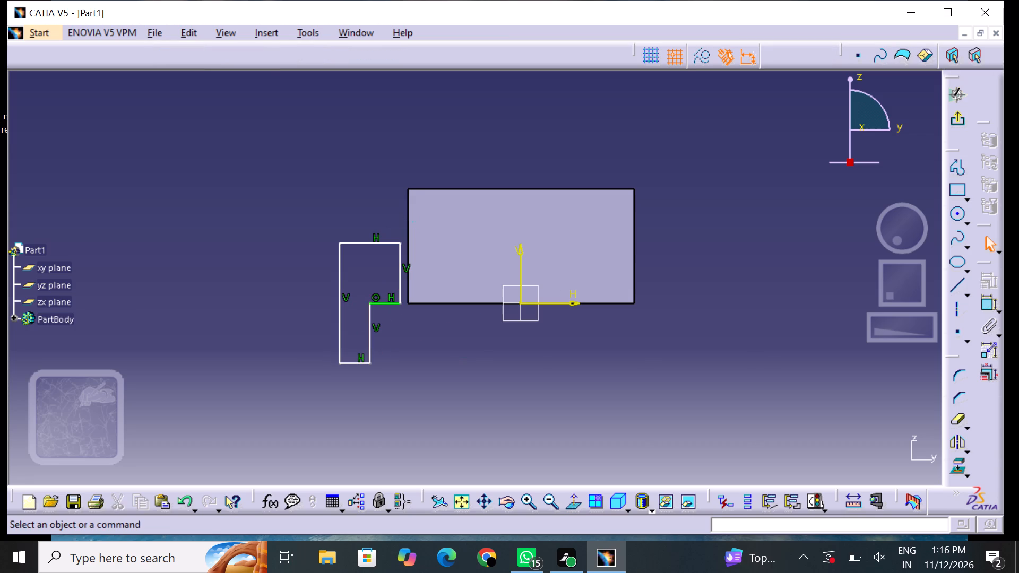
Constrain the profile's short vertical line next to the block as coincident with the face's vertical edge.
{"action": "left_click", "coordinate": [989, 298]}
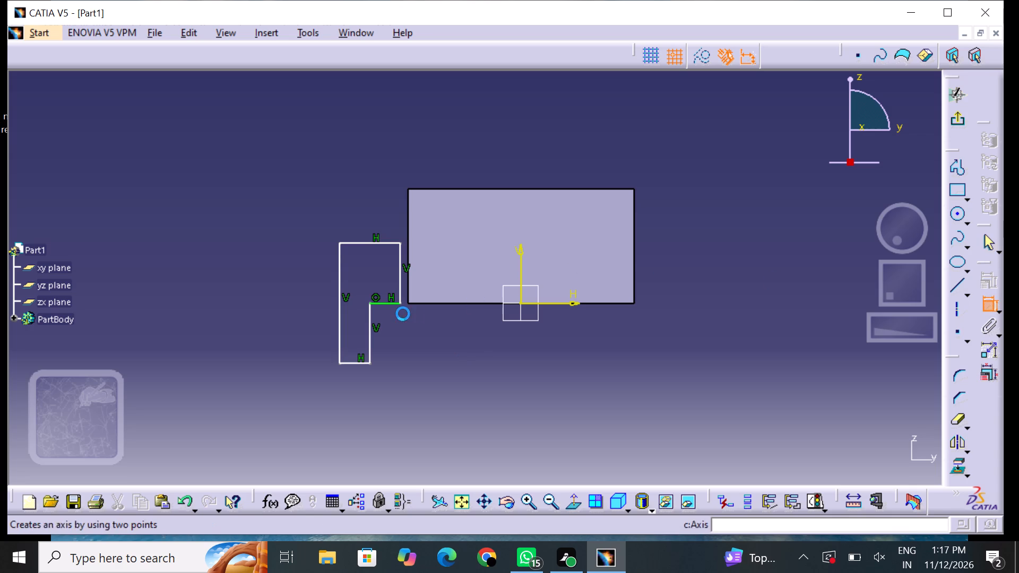
{"action": "left_click", "coordinate": [409, 283]}
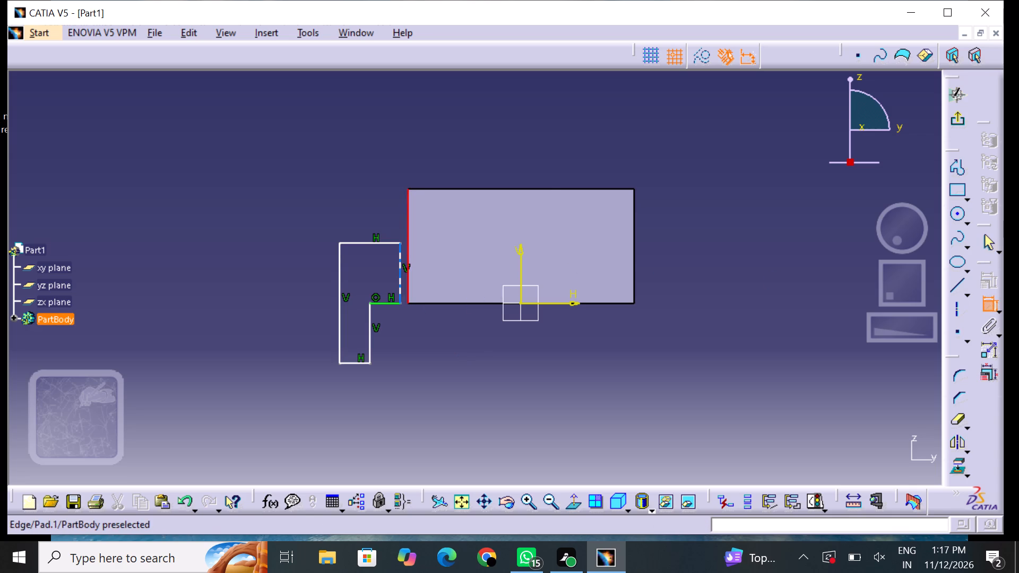
{"action": "left_click", "coordinate": [398, 282]}
{"action": "right_click", "coordinate": [399, 282]}
{"action": "left_click", "coordinate": [445, 225]}
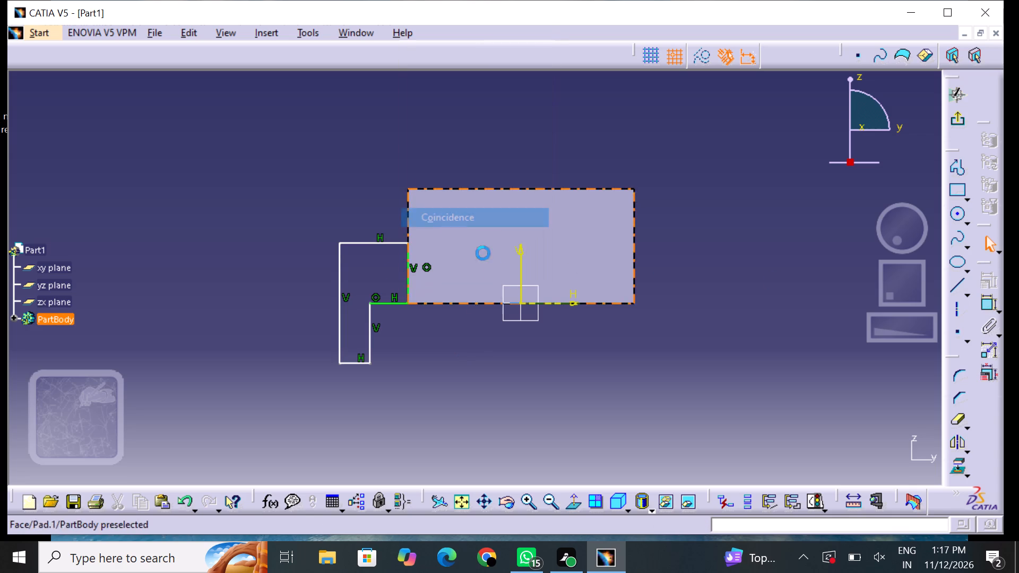
{"action": "left_click", "coordinate": [549, 371]}
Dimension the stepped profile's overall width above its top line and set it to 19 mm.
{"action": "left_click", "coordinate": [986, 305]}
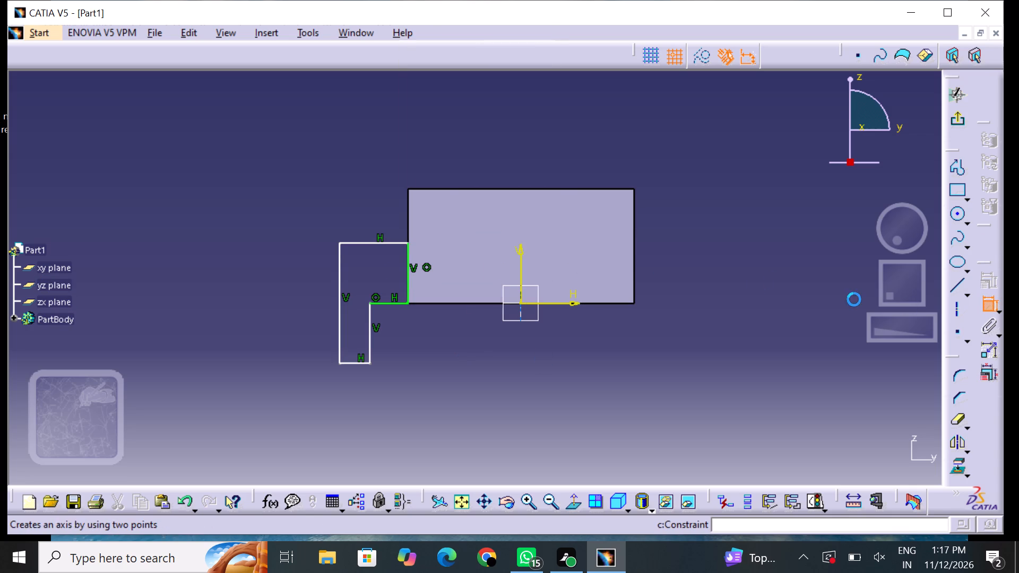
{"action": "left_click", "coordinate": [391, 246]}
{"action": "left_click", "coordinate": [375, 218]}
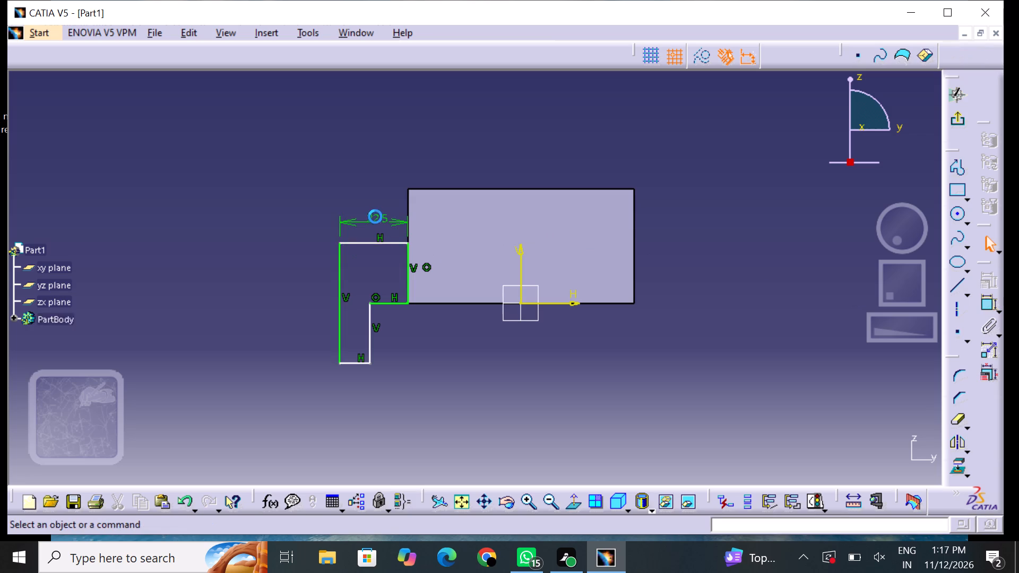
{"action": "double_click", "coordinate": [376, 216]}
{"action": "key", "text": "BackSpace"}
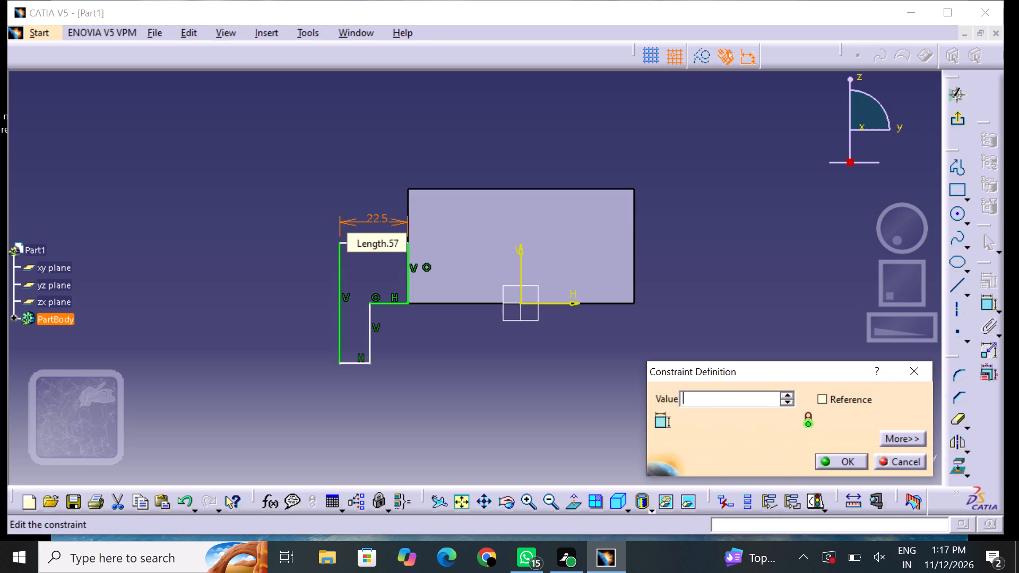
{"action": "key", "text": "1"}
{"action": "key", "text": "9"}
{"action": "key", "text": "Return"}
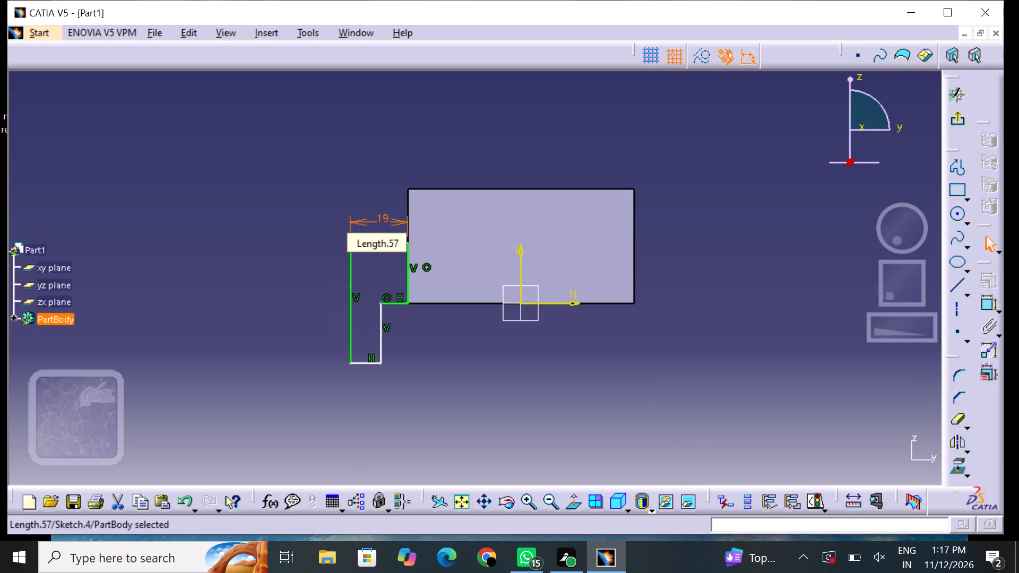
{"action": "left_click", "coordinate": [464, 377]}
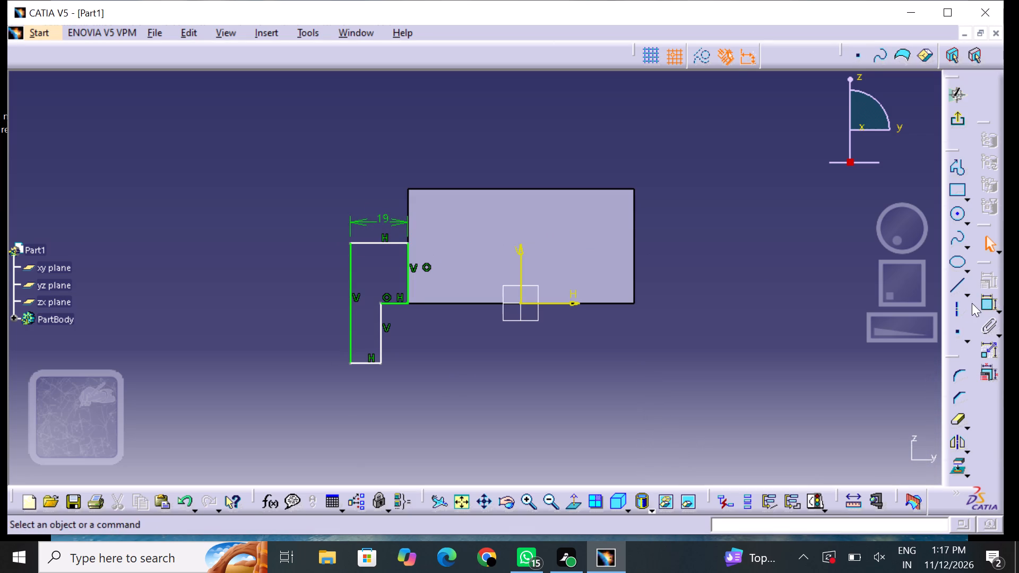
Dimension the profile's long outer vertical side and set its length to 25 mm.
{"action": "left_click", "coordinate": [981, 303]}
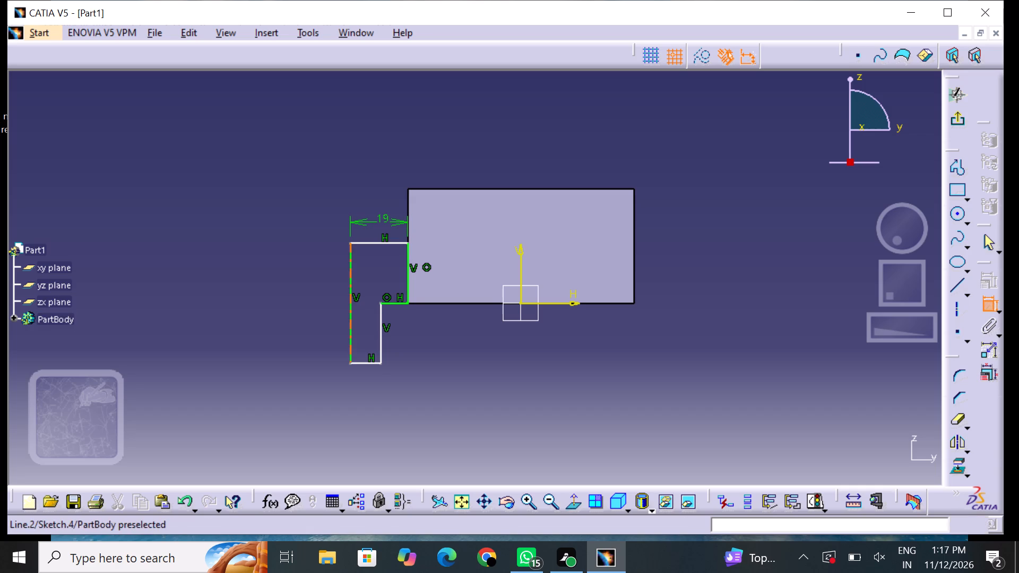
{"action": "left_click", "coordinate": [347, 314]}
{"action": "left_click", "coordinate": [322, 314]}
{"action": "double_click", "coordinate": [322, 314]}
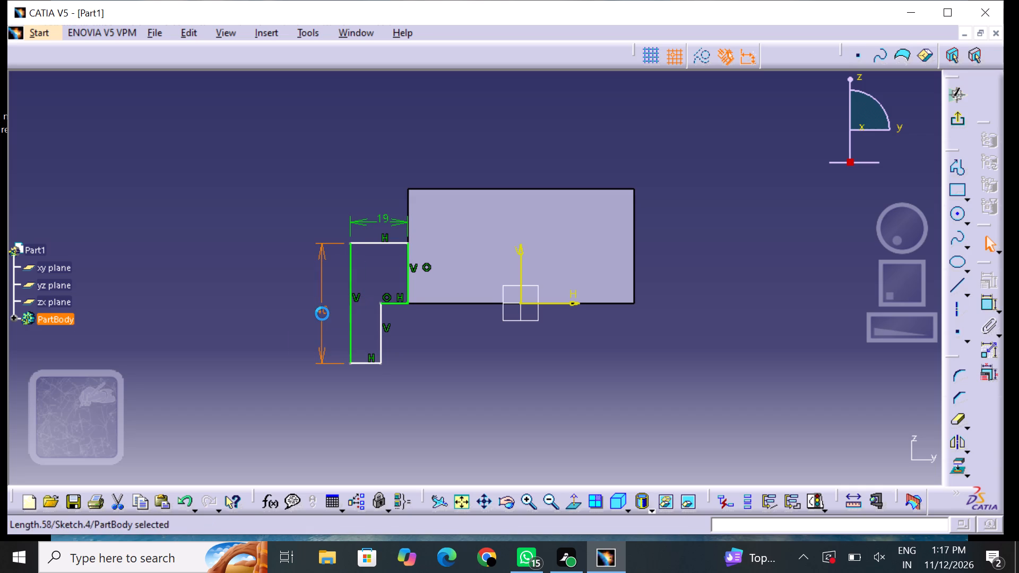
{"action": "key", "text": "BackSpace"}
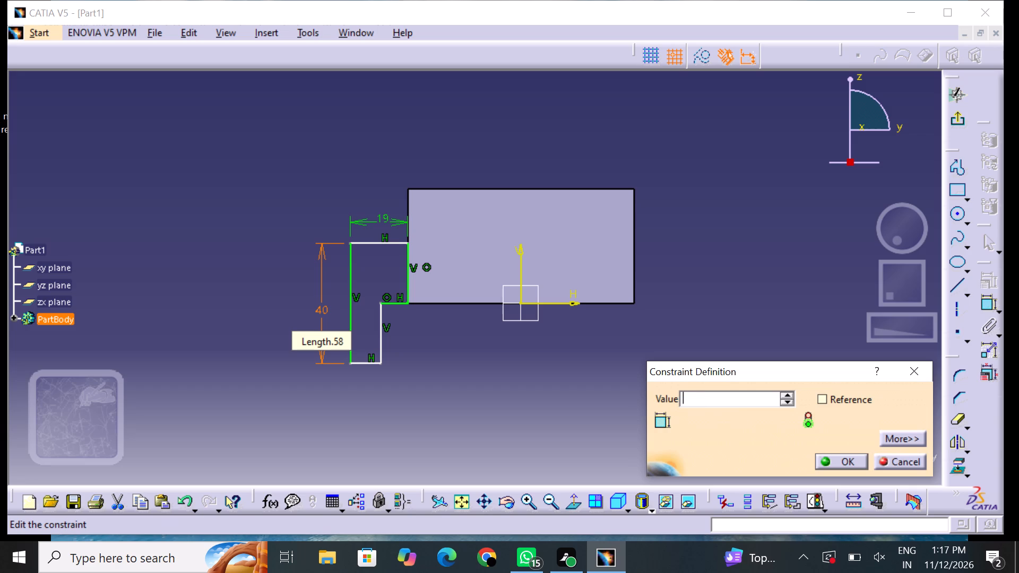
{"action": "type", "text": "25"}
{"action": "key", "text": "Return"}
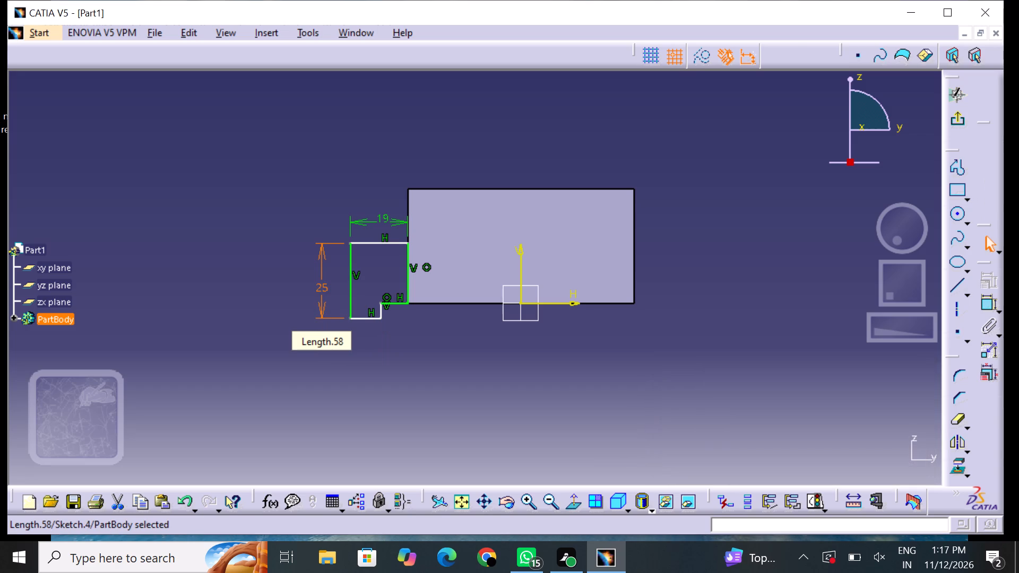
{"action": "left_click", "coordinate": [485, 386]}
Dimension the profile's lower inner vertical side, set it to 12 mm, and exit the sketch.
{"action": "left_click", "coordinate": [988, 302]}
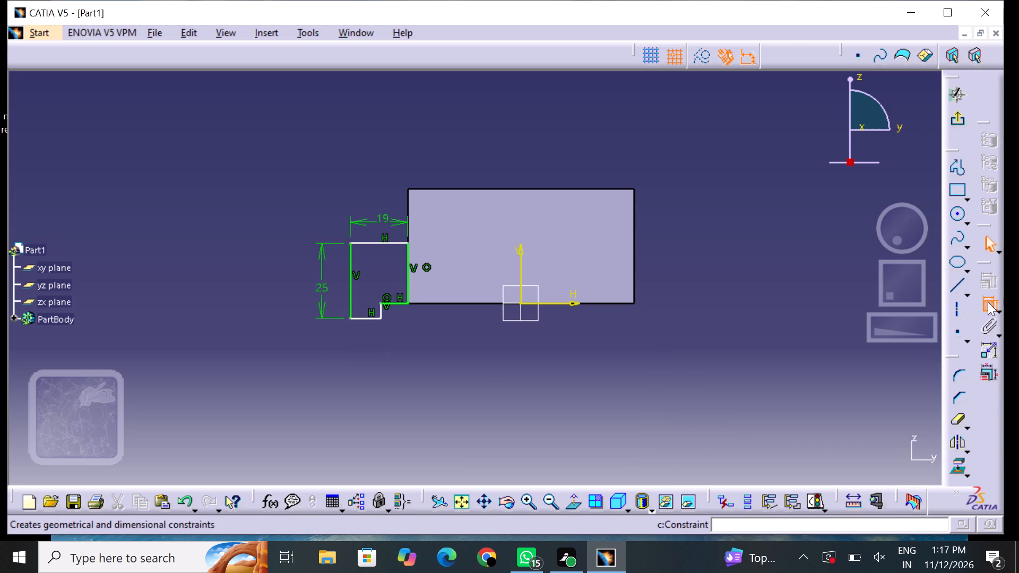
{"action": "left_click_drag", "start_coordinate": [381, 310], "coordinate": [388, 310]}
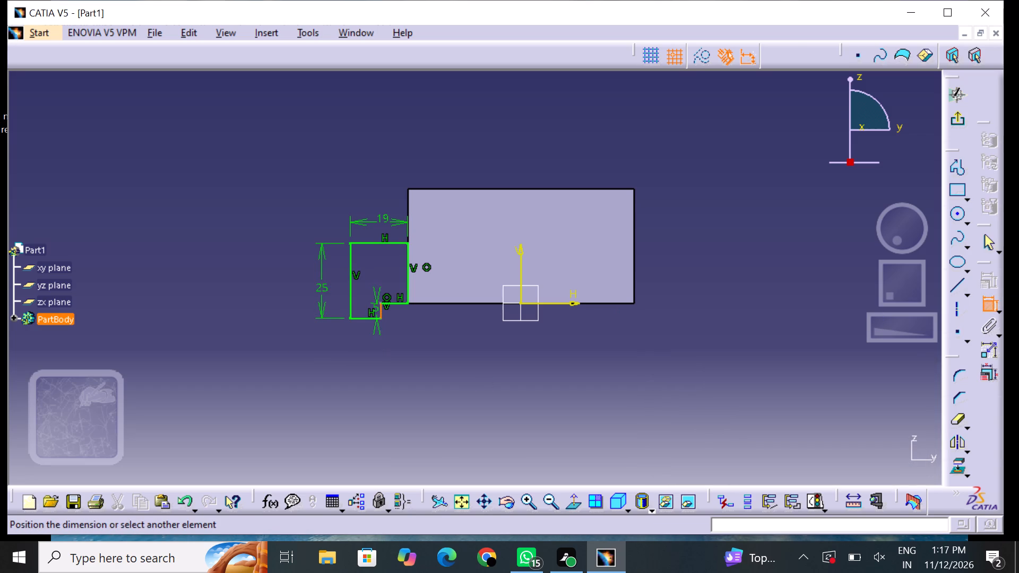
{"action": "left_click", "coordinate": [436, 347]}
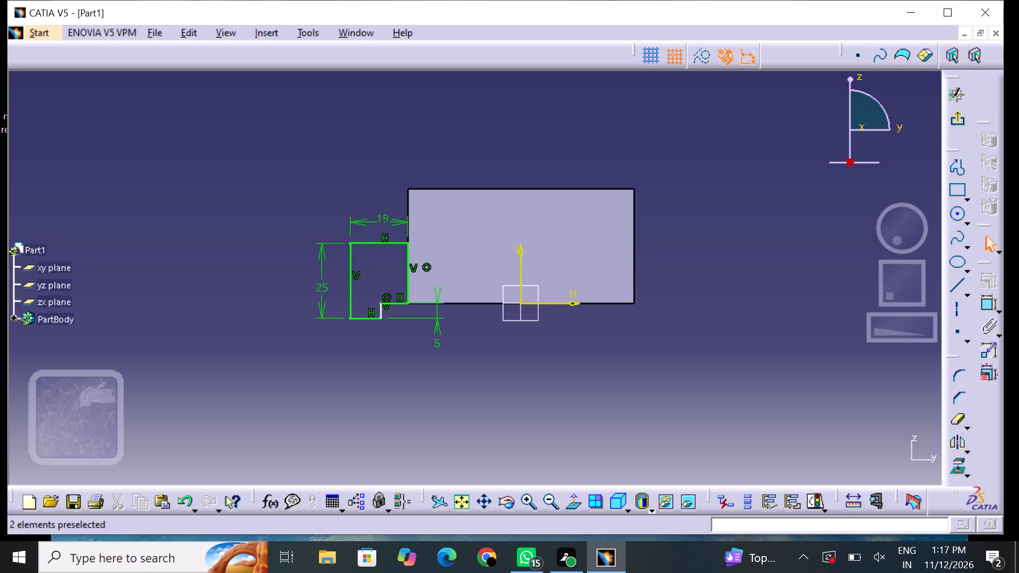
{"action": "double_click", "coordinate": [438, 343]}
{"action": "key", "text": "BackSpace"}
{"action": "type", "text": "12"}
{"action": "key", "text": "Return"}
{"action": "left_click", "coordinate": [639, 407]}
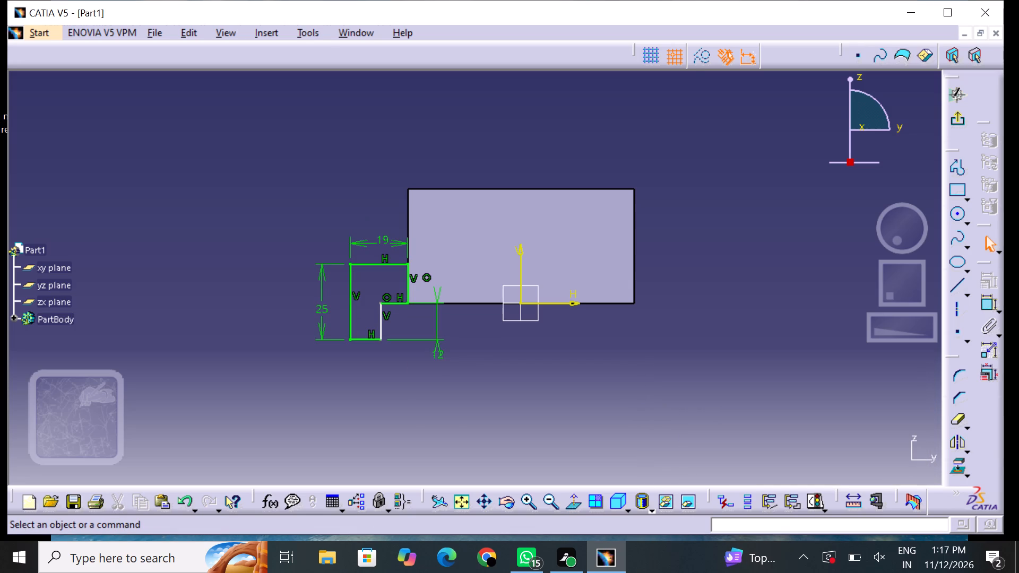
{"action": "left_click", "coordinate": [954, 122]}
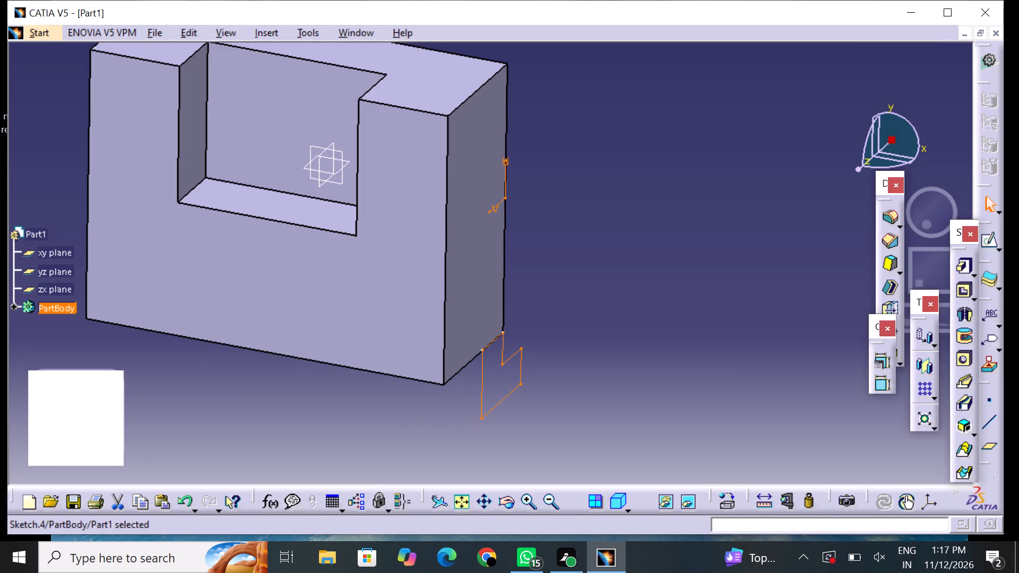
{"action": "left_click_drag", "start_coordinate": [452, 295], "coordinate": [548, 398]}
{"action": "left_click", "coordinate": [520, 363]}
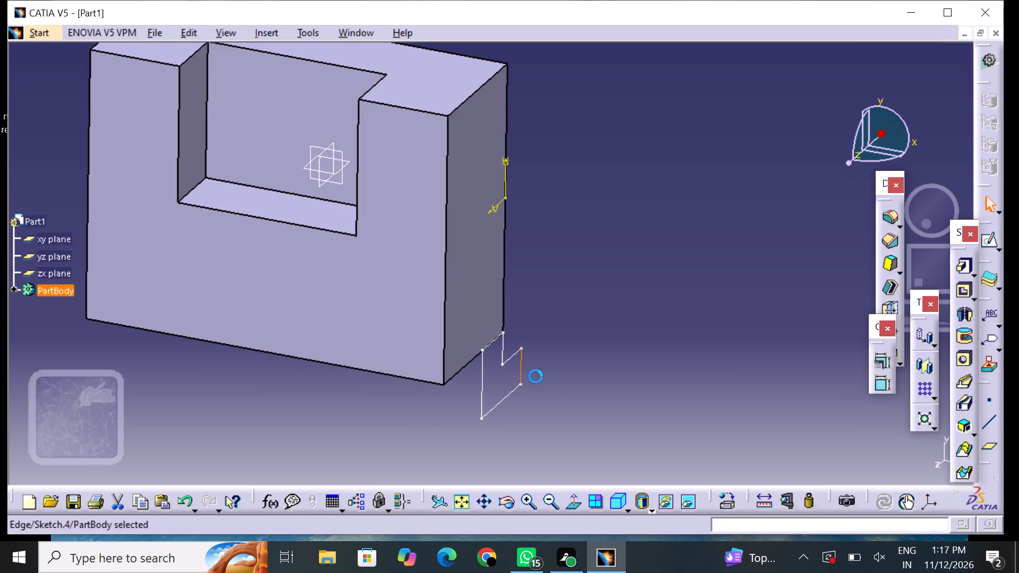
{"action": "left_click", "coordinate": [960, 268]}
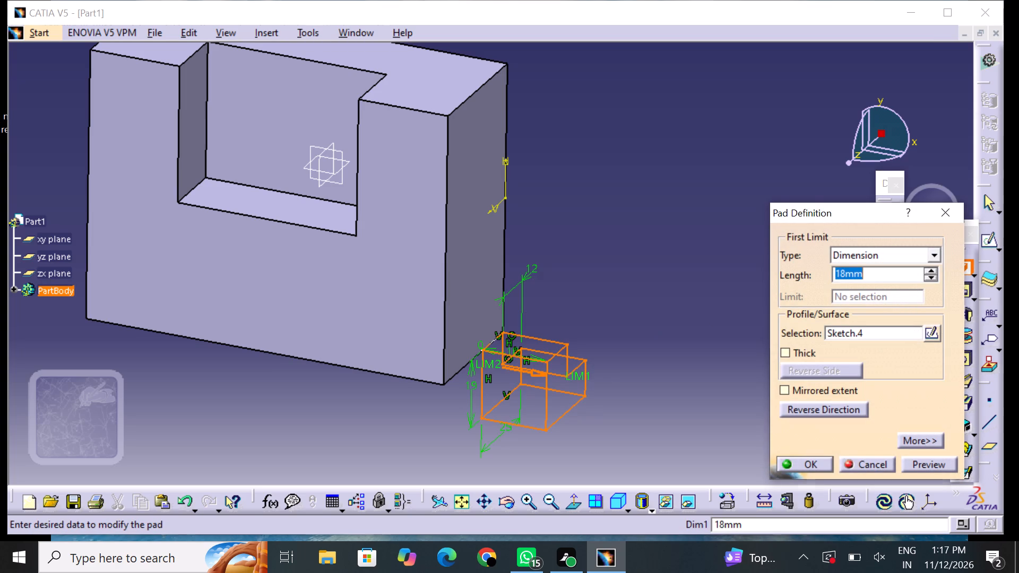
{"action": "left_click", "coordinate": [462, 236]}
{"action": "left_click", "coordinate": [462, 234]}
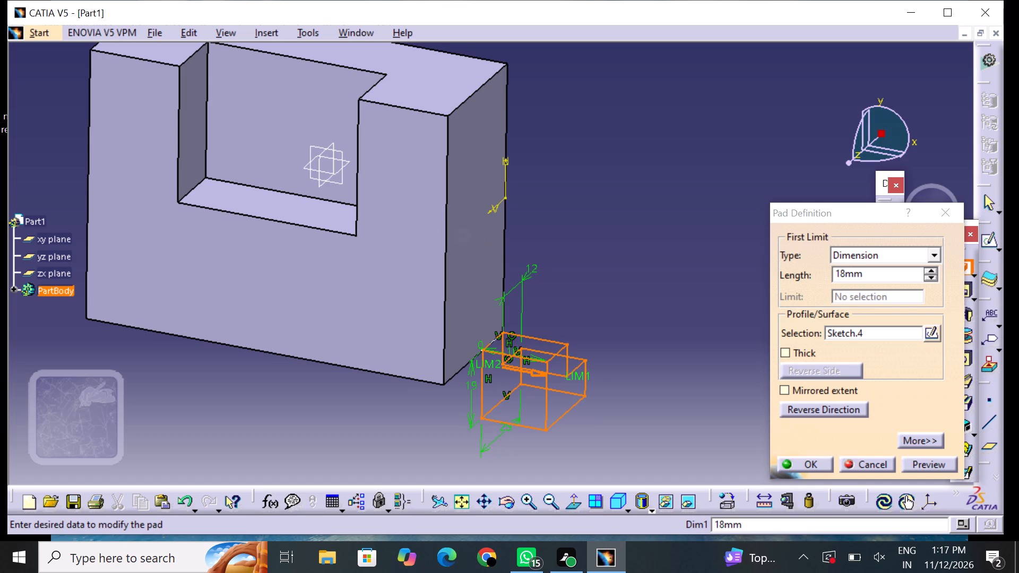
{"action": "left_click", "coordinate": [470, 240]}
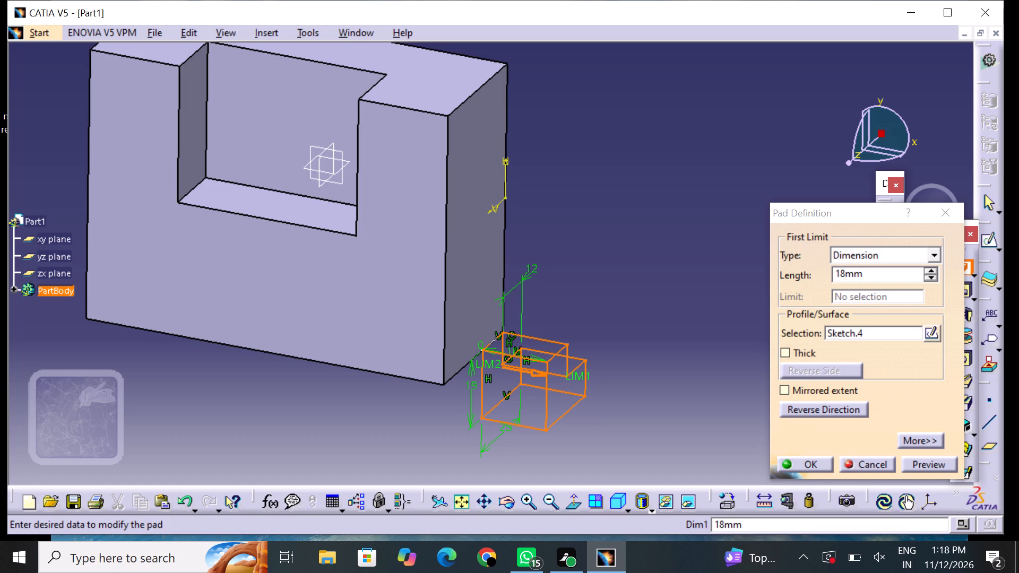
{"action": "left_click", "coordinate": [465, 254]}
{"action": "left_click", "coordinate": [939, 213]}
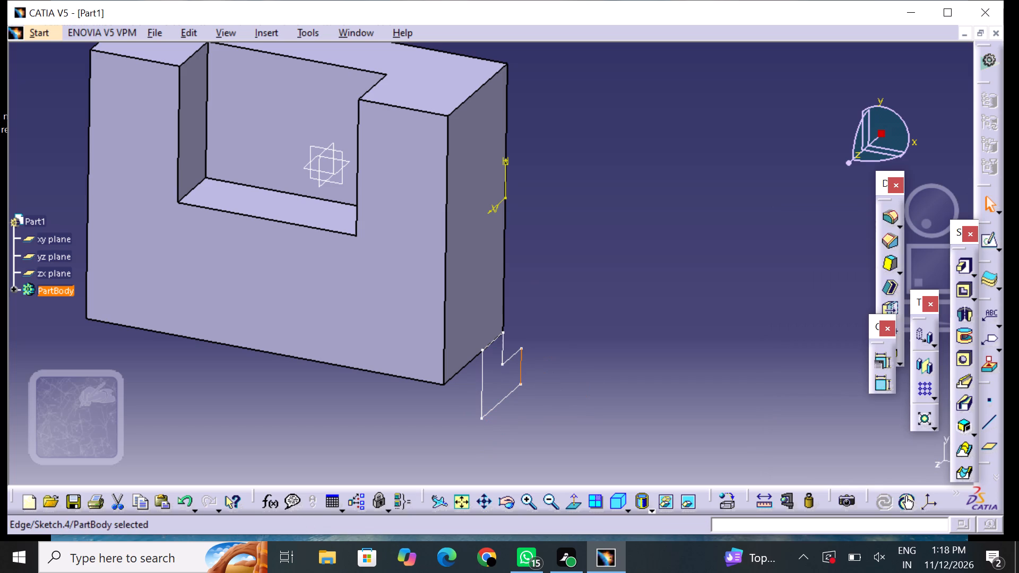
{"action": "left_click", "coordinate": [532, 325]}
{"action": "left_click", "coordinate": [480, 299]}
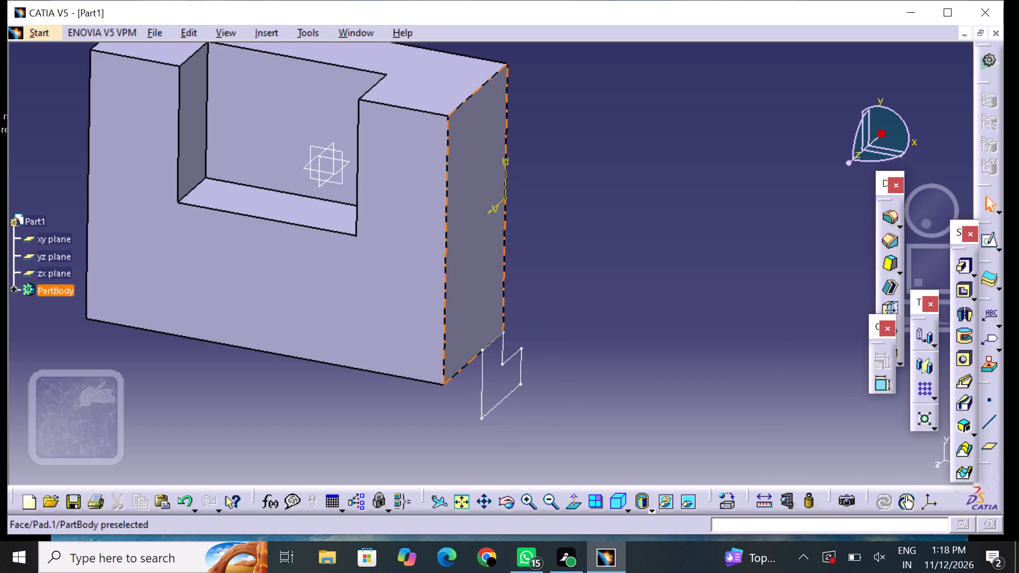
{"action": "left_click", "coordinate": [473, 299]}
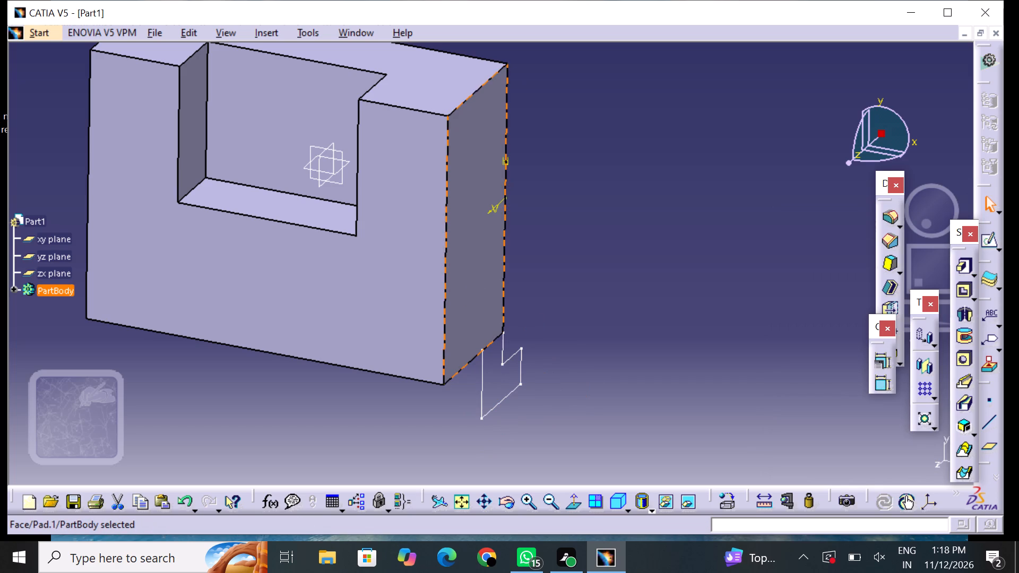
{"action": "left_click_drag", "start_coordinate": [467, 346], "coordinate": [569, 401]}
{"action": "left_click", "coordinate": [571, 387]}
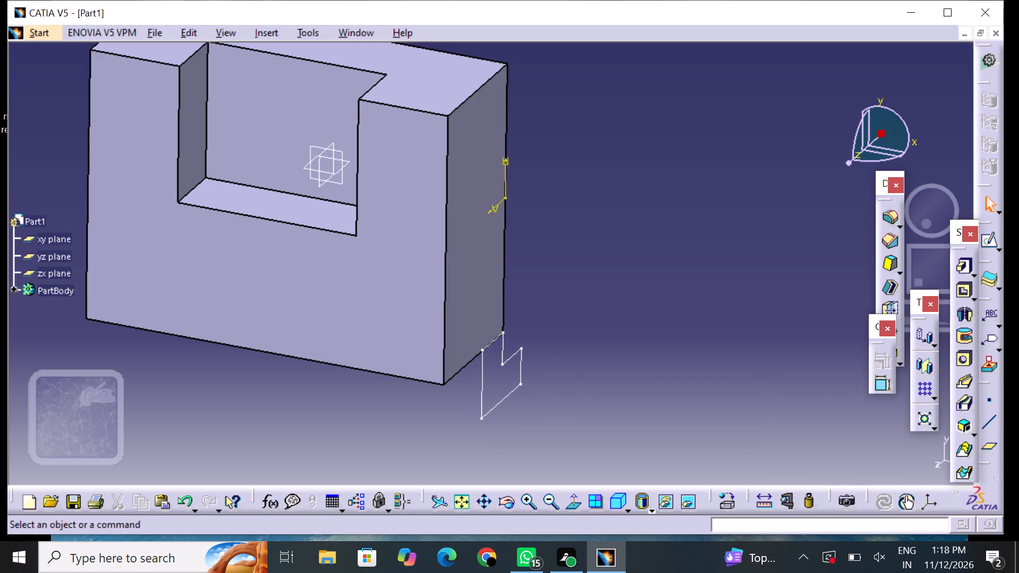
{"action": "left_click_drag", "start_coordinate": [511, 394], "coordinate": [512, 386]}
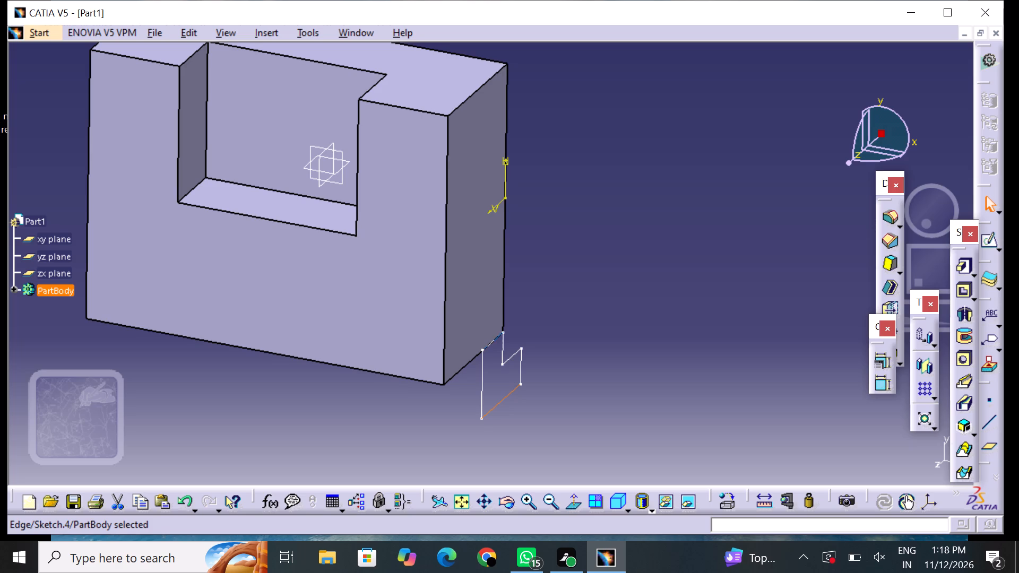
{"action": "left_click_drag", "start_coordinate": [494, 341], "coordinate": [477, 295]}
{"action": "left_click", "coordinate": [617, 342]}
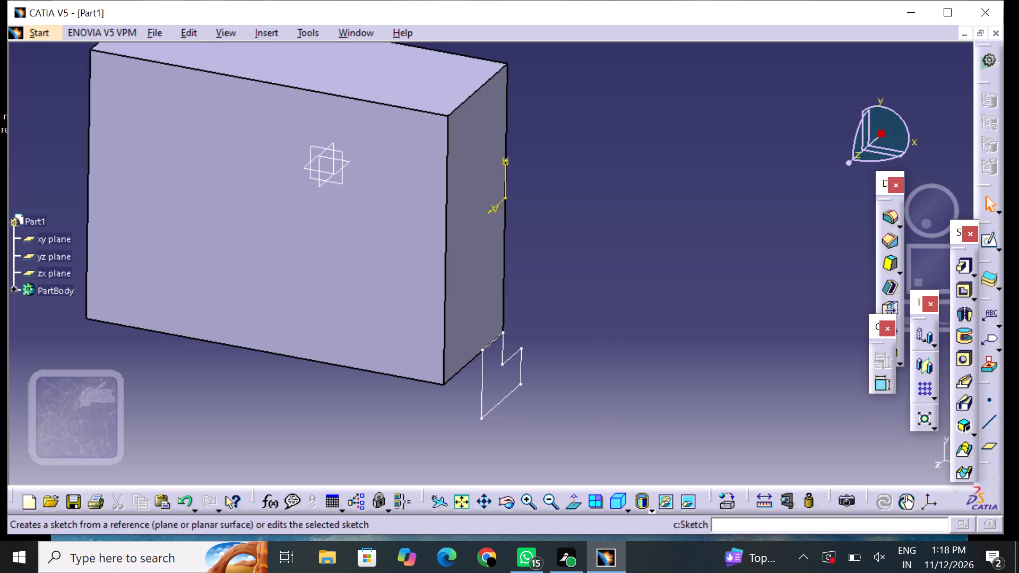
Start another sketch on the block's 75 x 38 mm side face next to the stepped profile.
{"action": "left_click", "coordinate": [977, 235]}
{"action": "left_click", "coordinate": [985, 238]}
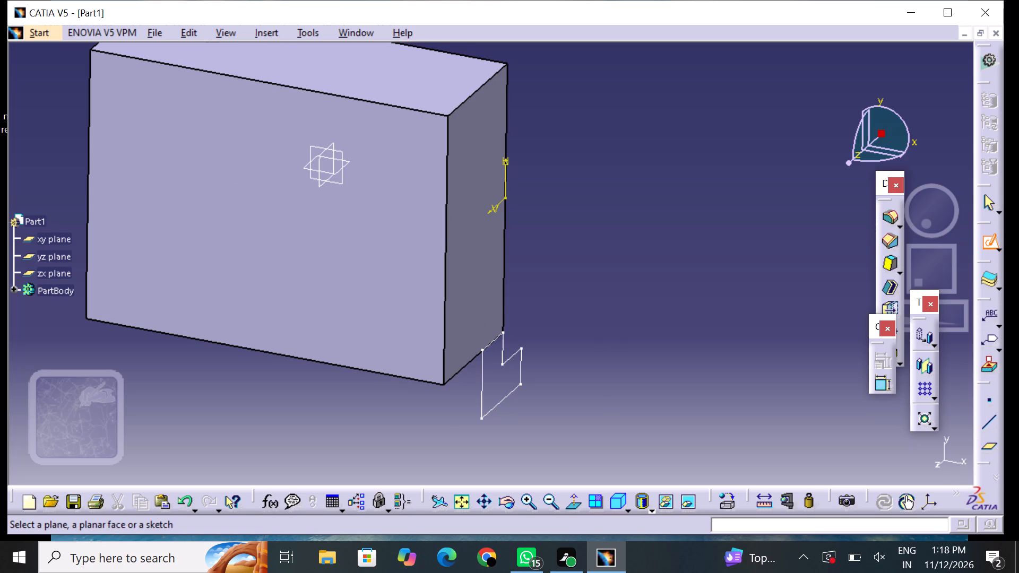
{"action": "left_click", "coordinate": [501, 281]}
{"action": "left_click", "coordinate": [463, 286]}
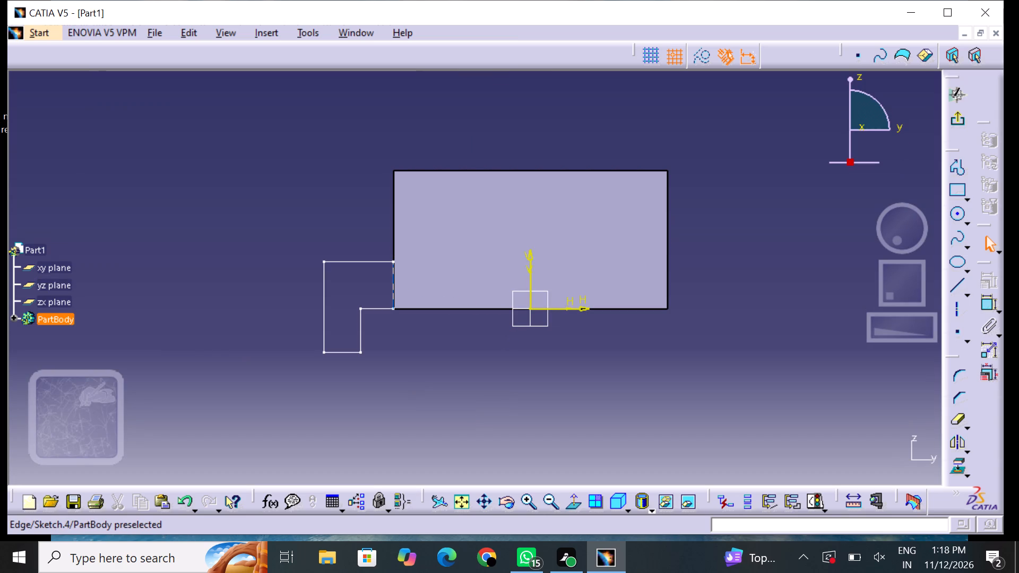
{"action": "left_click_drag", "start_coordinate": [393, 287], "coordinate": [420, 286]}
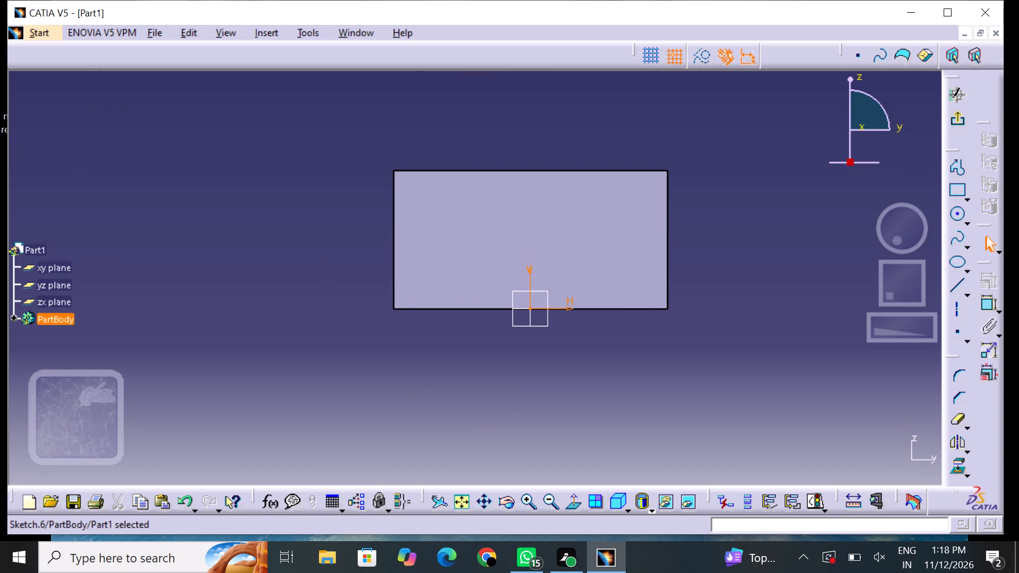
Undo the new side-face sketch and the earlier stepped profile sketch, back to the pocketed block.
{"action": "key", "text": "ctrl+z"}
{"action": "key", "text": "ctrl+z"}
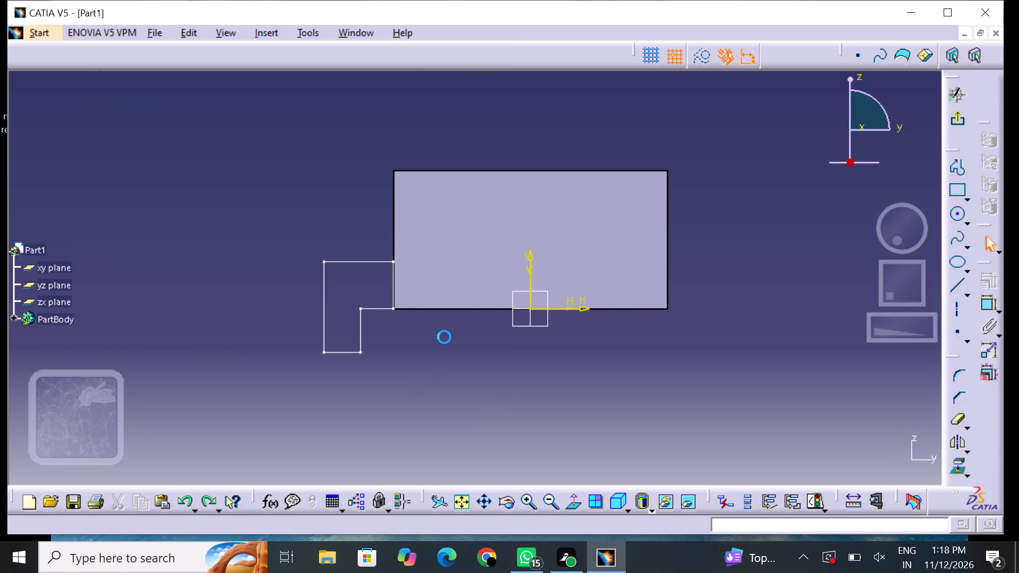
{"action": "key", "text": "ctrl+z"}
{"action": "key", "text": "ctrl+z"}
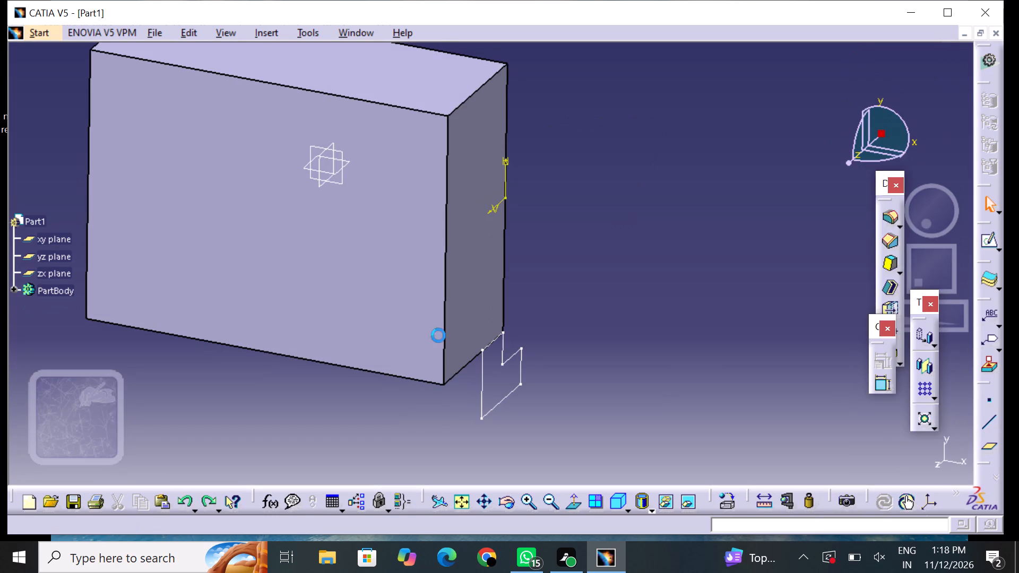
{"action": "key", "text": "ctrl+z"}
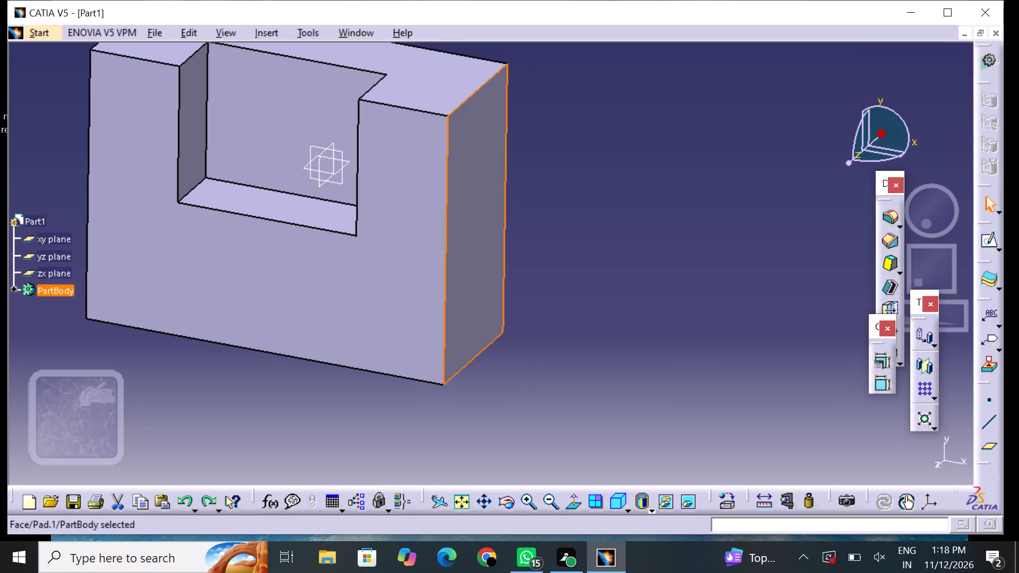
Start a sketch on the pocketed block's 75 x 38 mm side face.
{"action": "left_click", "coordinate": [509, 387]}
{"action": "middle_click_drag", "start_coordinate": [372, 210], "coordinate": [552, 233]}
{"action": "middle_click_drag", "start_coordinate": [381, 223], "coordinate": [380, 228]}
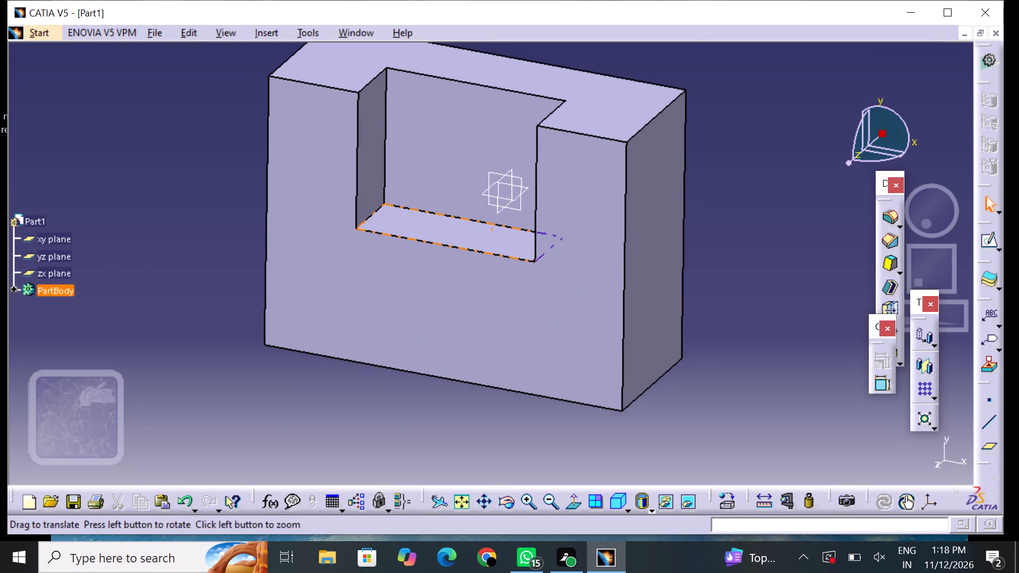
{"action": "middle_click_drag", "start_coordinate": [380, 228], "coordinate": [385, 261]}
{"action": "right_click_drag", "start_coordinate": [383, 249], "coordinate": [385, 261]}
{"action": "middle_click_drag", "start_coordinate": [667, 257], "coordinate": [665, 250]}
{"action": "right_click_drag", "start_coordinate": [667, 257], "coordinate": [665, 250]}
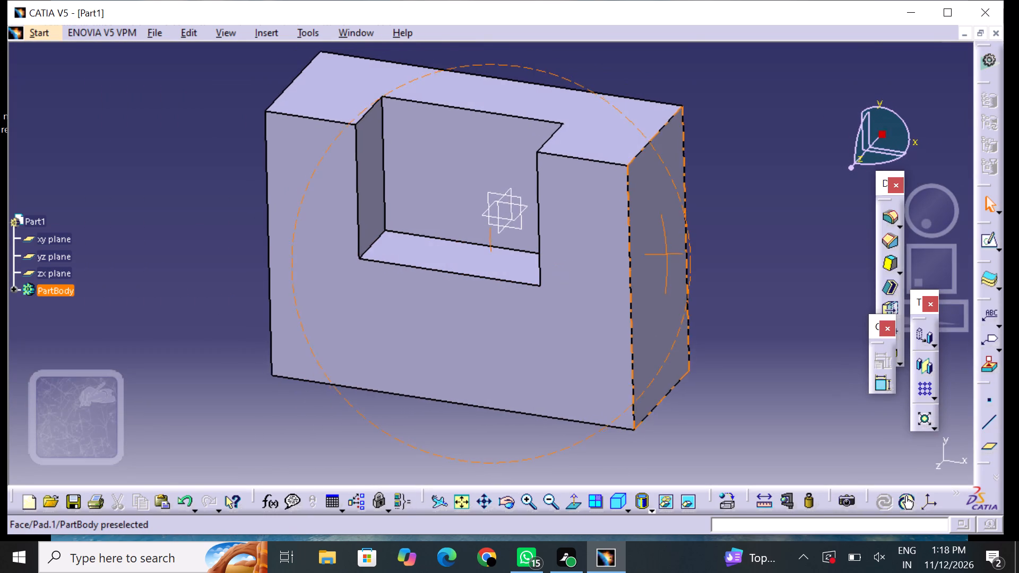
{"action": "middle_click_drag", "start_coordinate": [665, 250], "coordinate": [661, 238]}
{"action": "right_click_drag", "start_coordinate": [665, 250], "coordinate": [661, 238]}
{"action": "middle_click_drag", "start_coordinate": [515, 280], "coordinate": [488, 299]}
{"action": "middle_click_drag", "start_coordinate": [695, 230], "coordinate": [695, 253]}
{"action": "right_click_drag", "start_coordinate": [695, 230], "coordinate": [695, 253]}
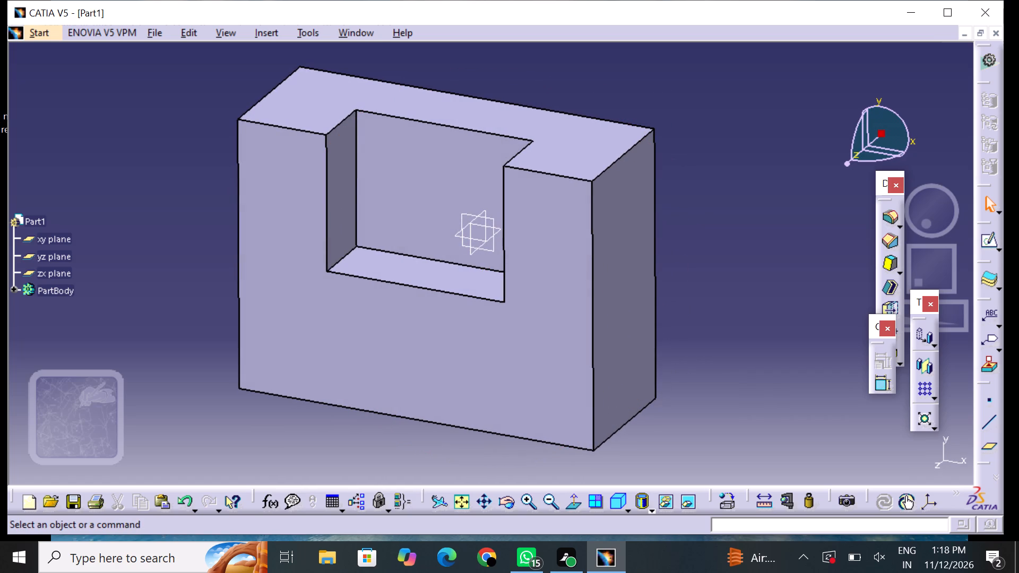
{"action": "left_click", "coordinate": [608, 280]}
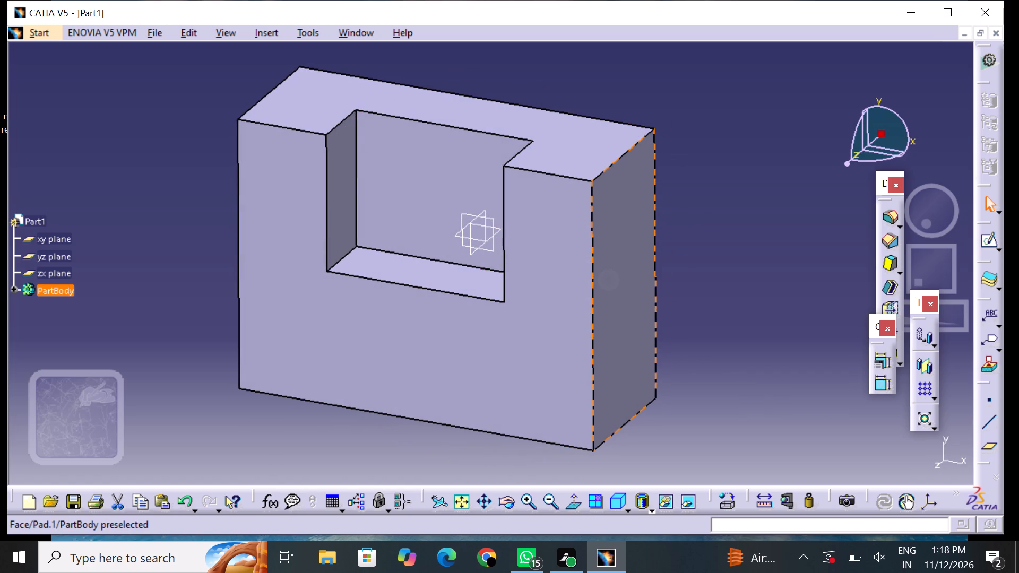
{"action": "left_click", "coordinate": [991, 241]}
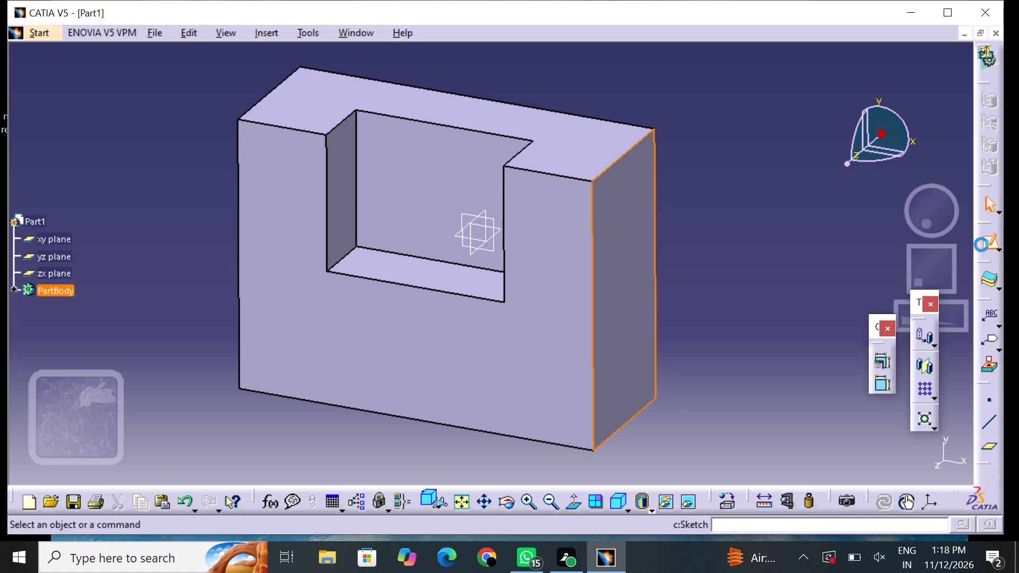
Draw a closed stepped L-shaped profile just above the face's top edge, about 40 mm wide and 20 mm high, with a lower leg about 20 mm wide.
{"action": "middle_click_drag", "start_coordinate": [431, 377], "coordinate": [517, 247]}
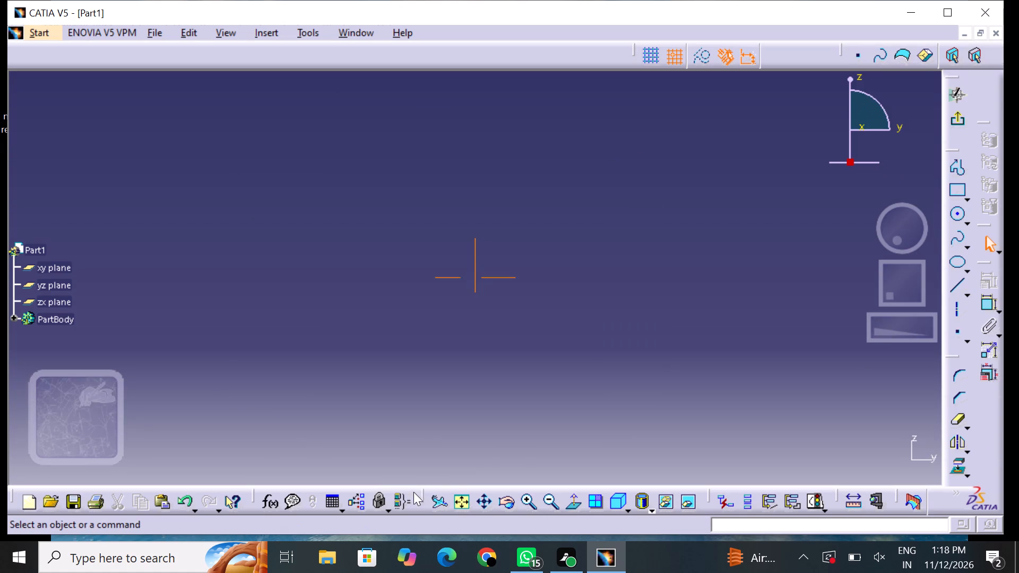
{"action": "left_click", "coordinate": [471, 499]}
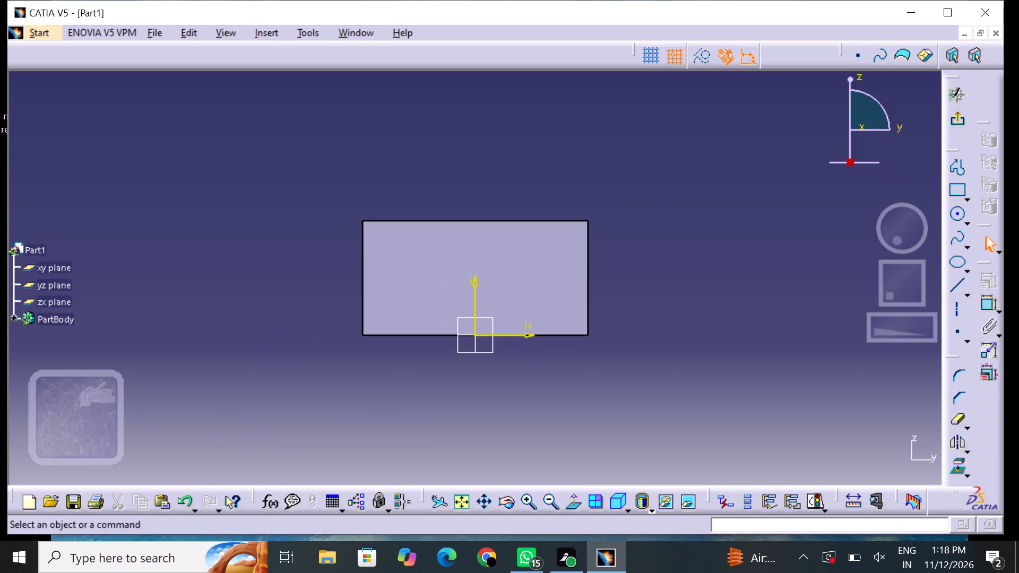
{"action": "left_click_drag", "start_coordinate": [444, 229], "coordinate": [374, 206]}
{"action": "left_click", "coordinate": [618, 190]}
{"action": "left_click", "coordinate": [950, 166]}
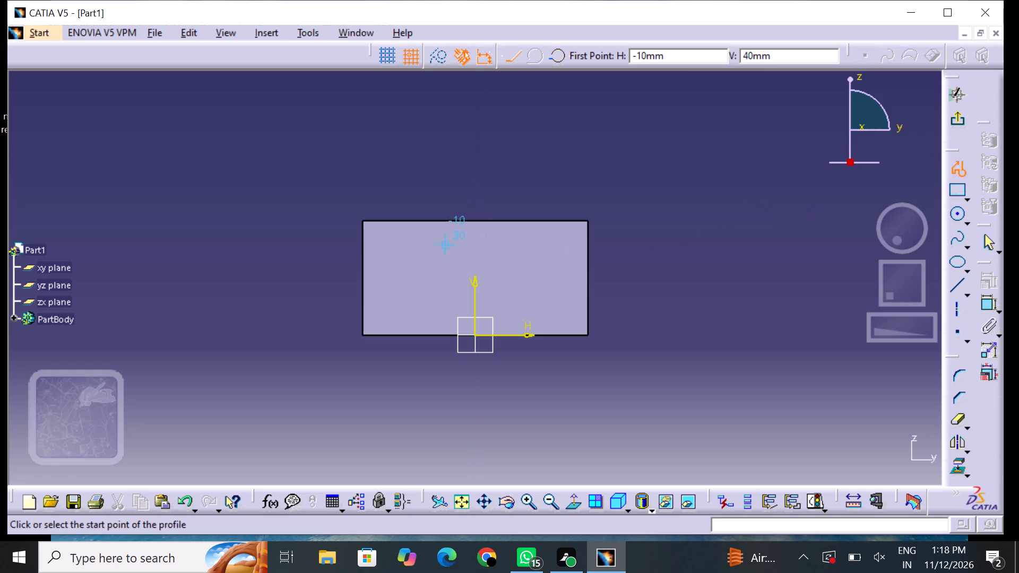
{"action": "left_click", "coordinate": [444, 222]}
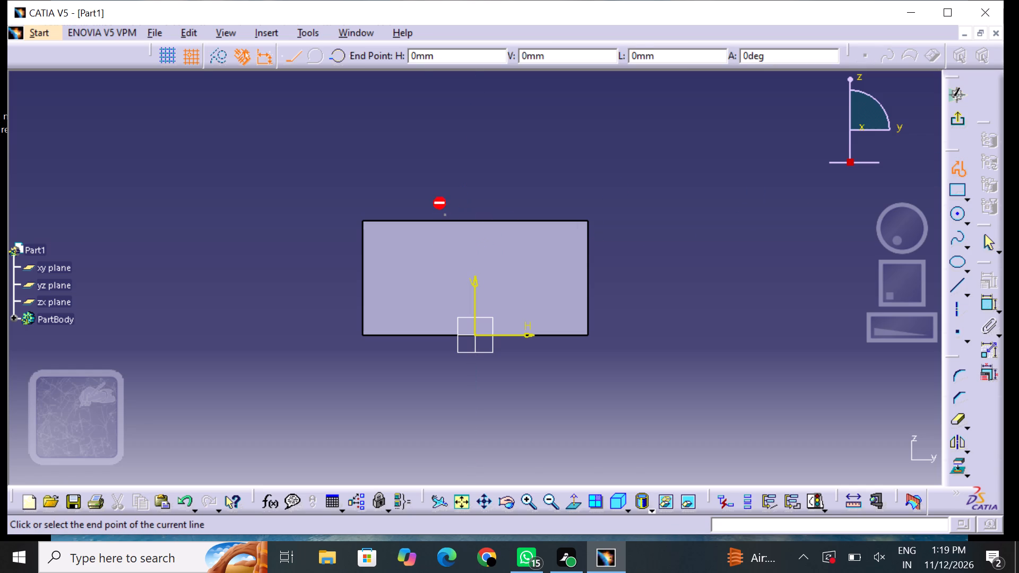
{"action": "left_click", "coordinate": [447, 163]}
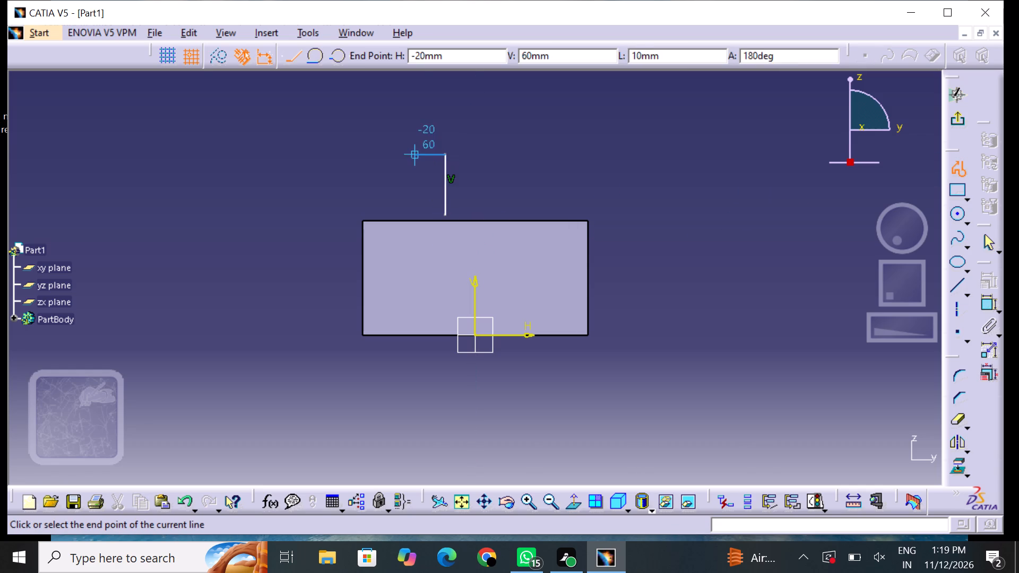
{"action": "left_click", "coordinate": [339, 167]}
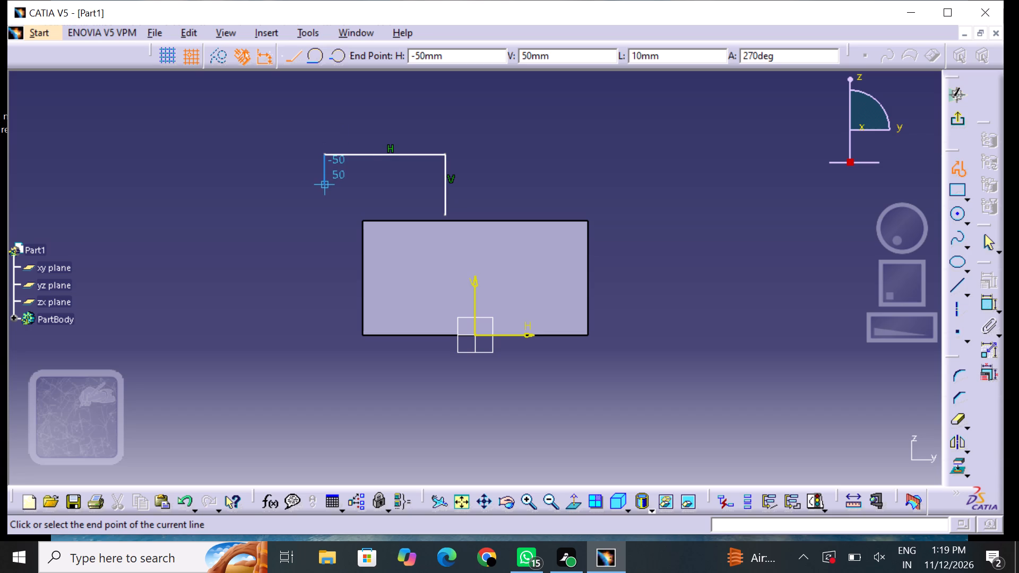
{"action": "left_click", "coordinate": [336, 199]}
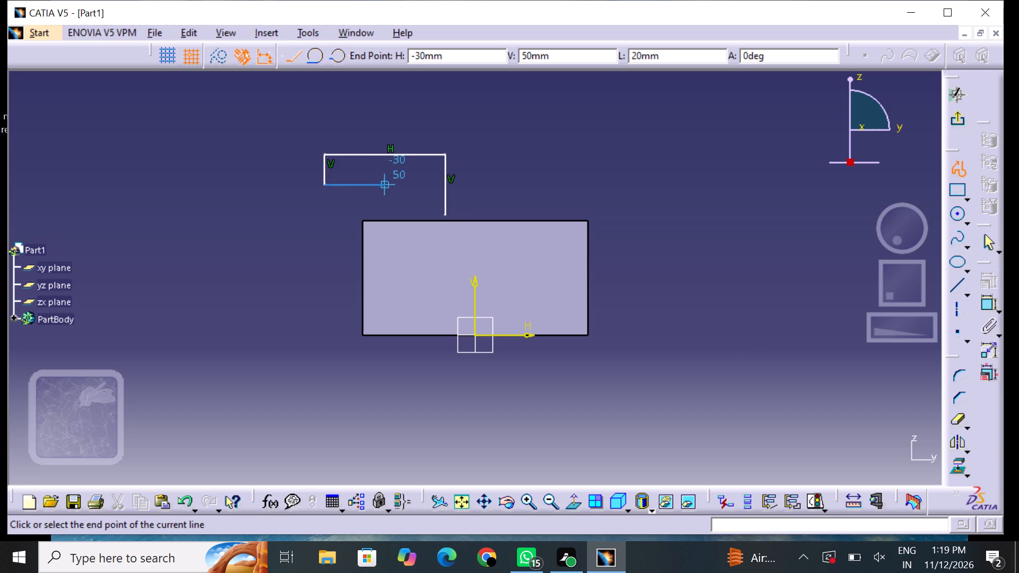
{"action": "left_click", "coordinate": [375, 189]}
{"action": "left_click", "coordinate": [377, 218]}
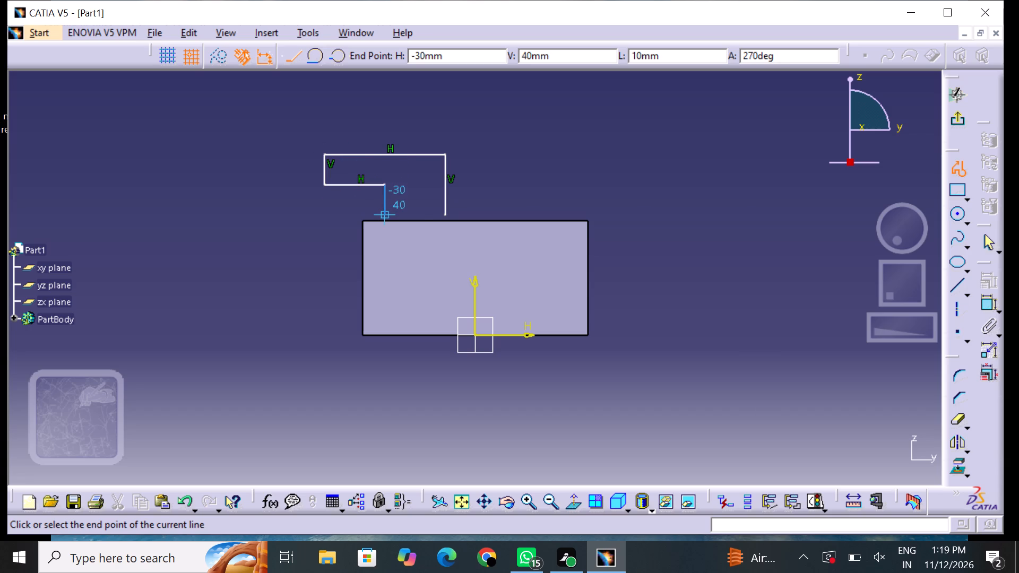
{"action": "left_click", "coordinate": [437, 215]}
{"action": "left_click", "coordinate": [493, 183]}
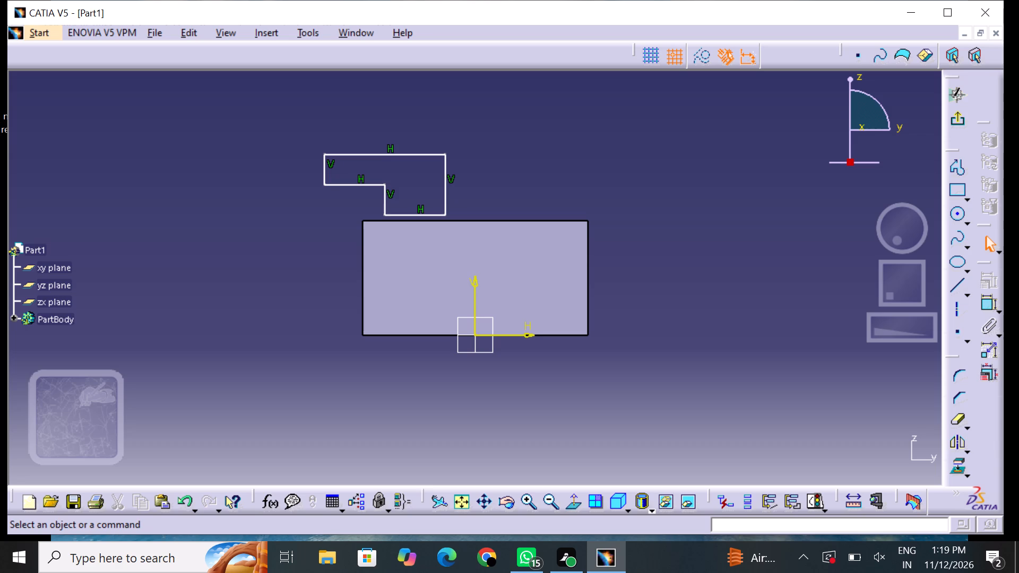
Make the profile's short bottom line coincident with the block face's upper-left corner.
{"action": "left_click", "coordinate": [387, 216]}
{"action": "left_click", "coordinate": [360, 223]}
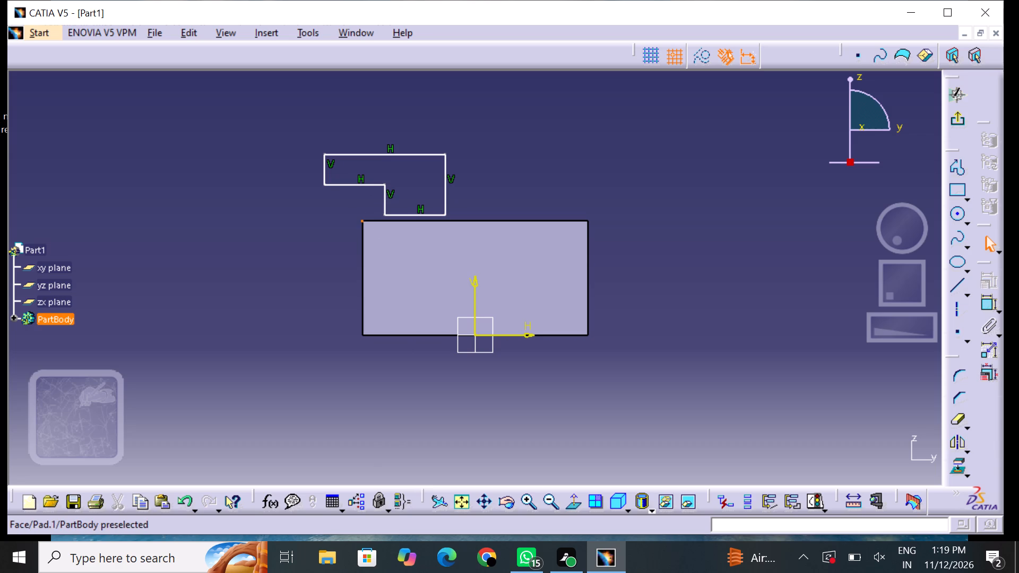
{"action": "left_click", "coordinate": [985, 299]}
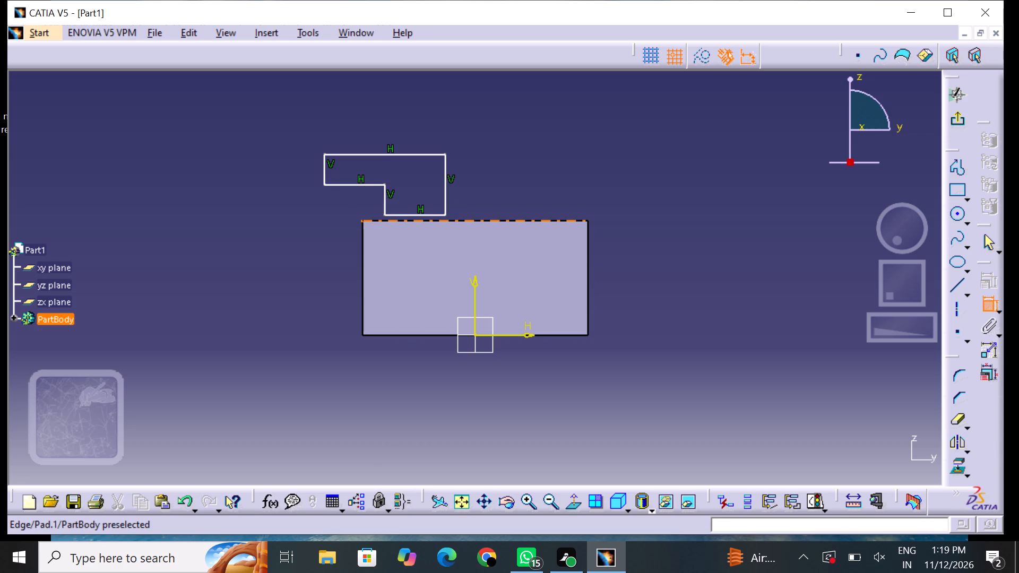
{"action": "left_click", "coordinate": [408, 216]}
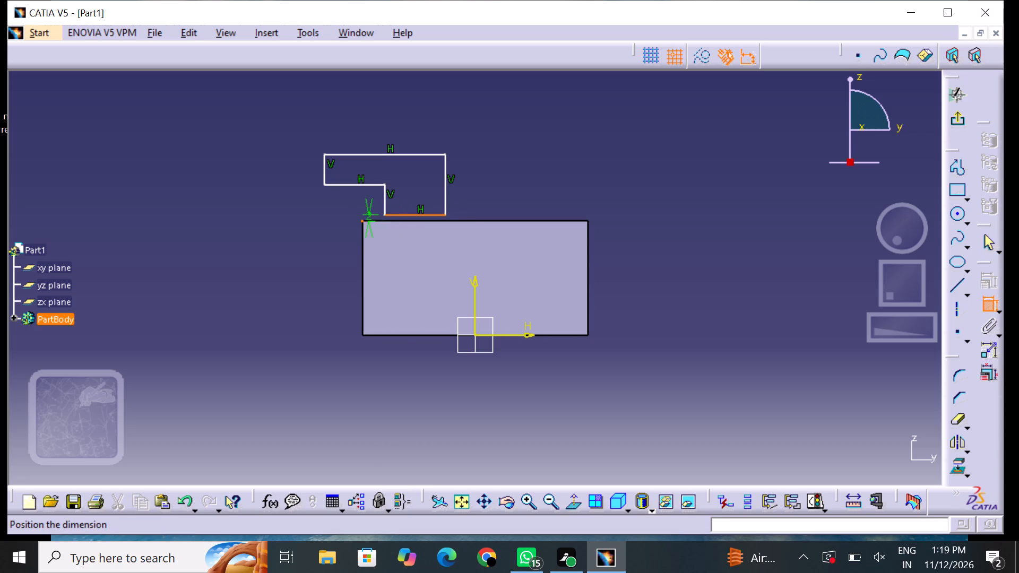
{"action": "right_click", "coordinate": [351, 218]}
{"action": "left_click", "coordinate": [386, 301]}
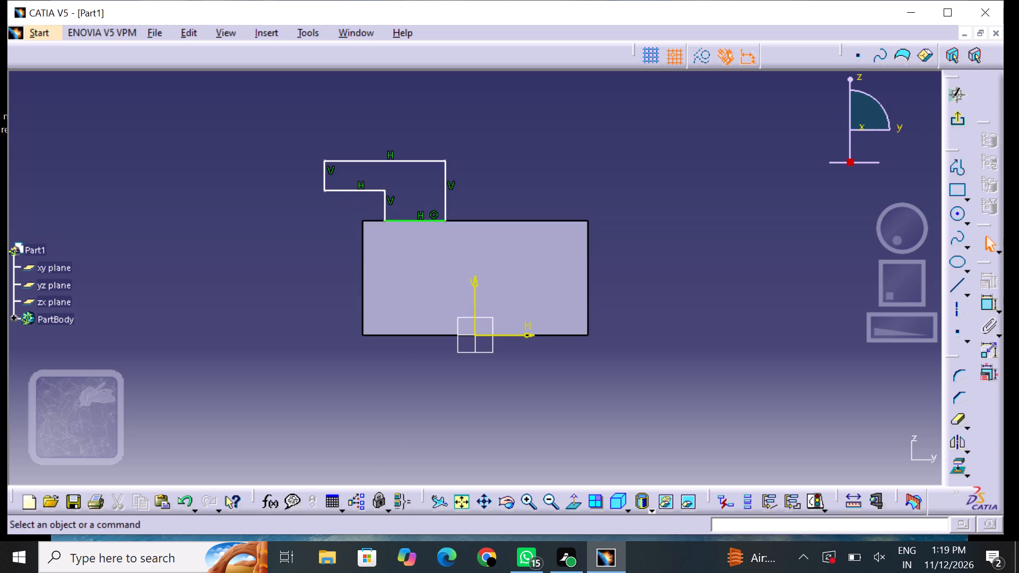
{"action": "left_click_drag", "start_coordinate": [533, 133], "coordinate": [531, 145]}
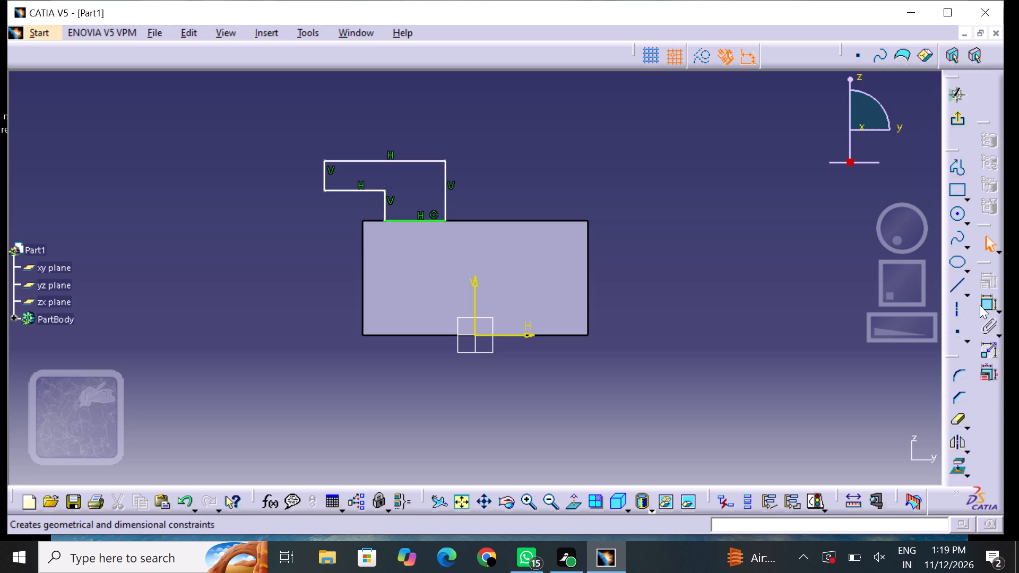
Make the profile's lower inner vertical side coincident with the same upper-left corner of the block face.
{"action": "left_click", "coordinate": [983, 303]}
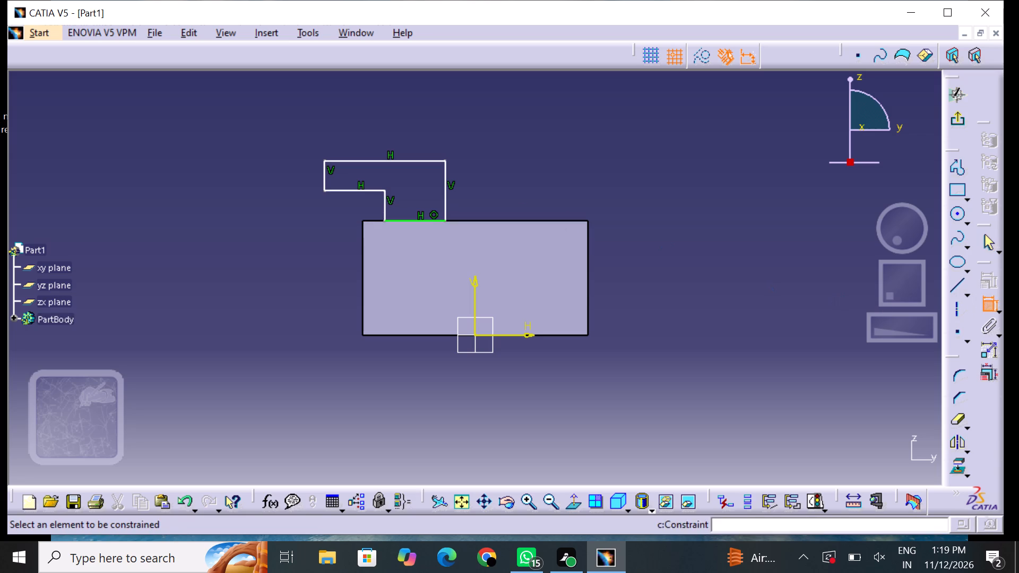
{"action": "left_click", "coordinate": [385, 219]}
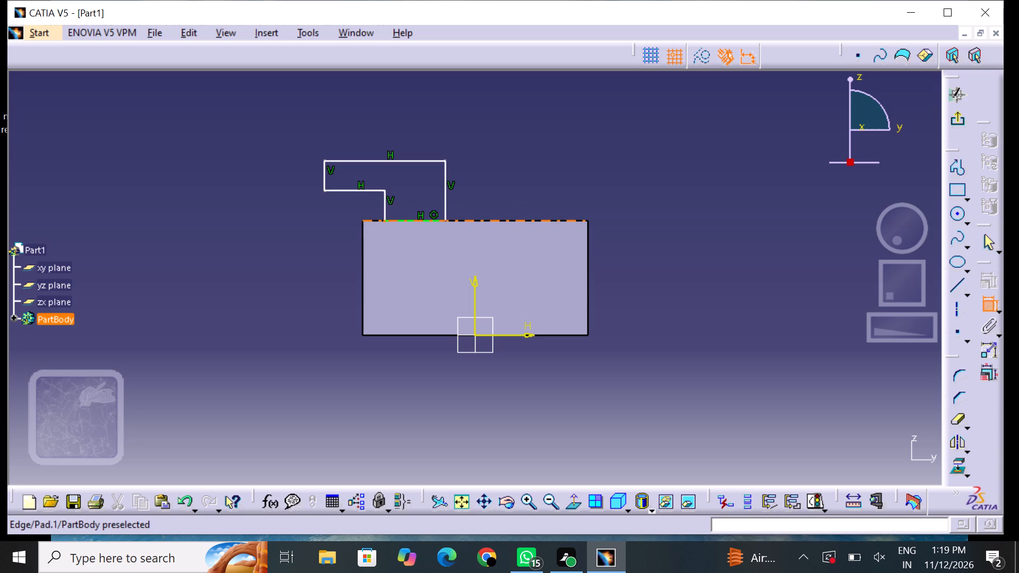
{"action": "left_click", "coordinate": [363, 220]}
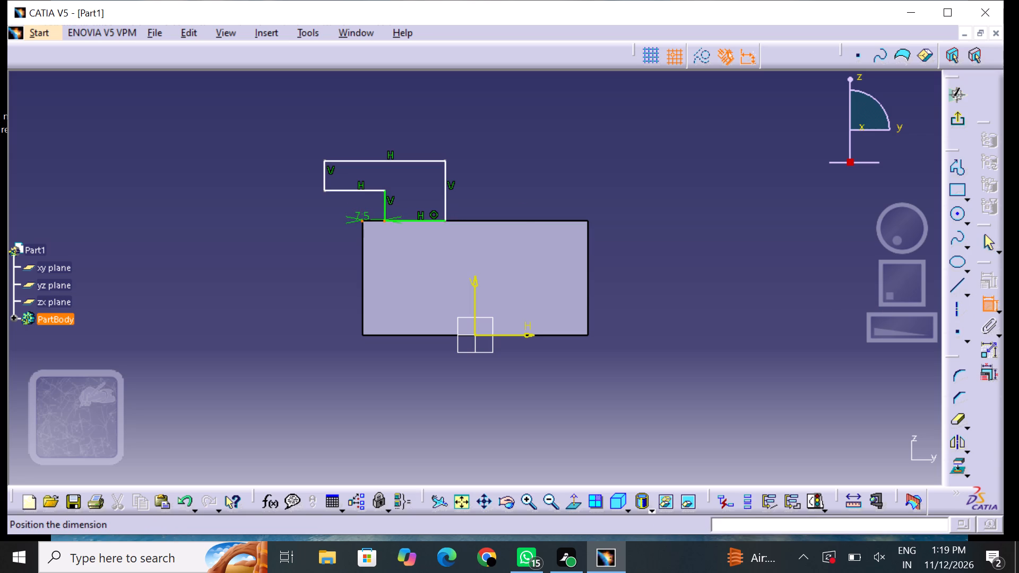
{"action": "right_click", "coordinate": [343, 209]}
{"action": "left_click", "coordinate": [418, 318]}
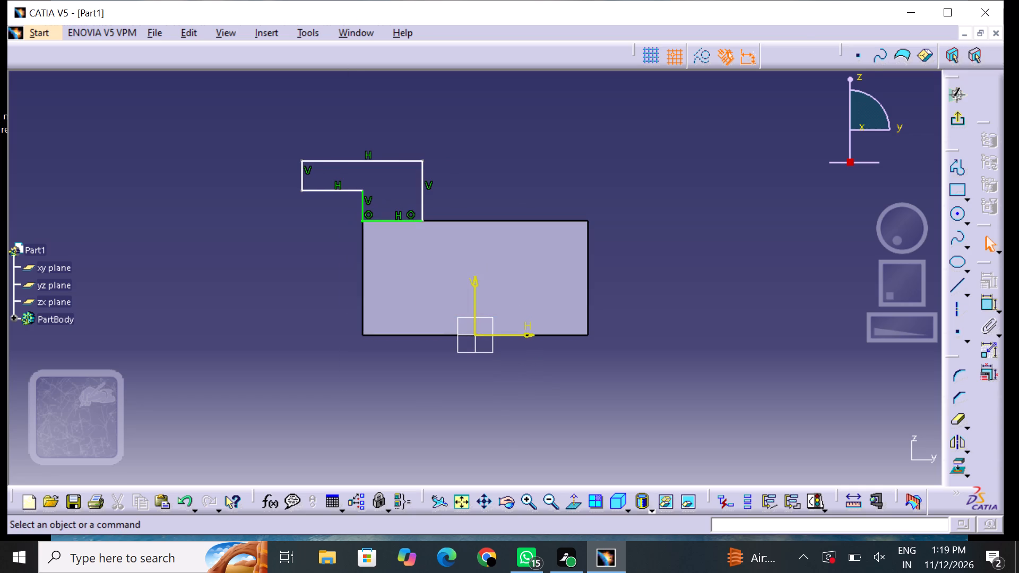
{"action": "left_click_drag", "start_coordinate": [714, 240], "coordinate": [712, 247]}
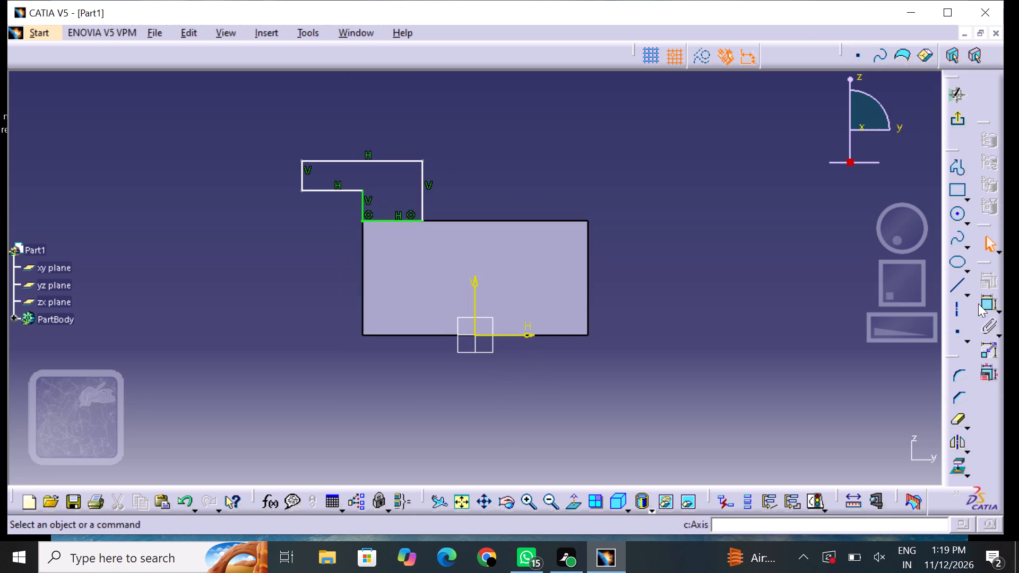
Dimension the profile's long outer vertical side and open that dimension's value for editing.
{"action": "left_click", "coordinate": [989, 305]}
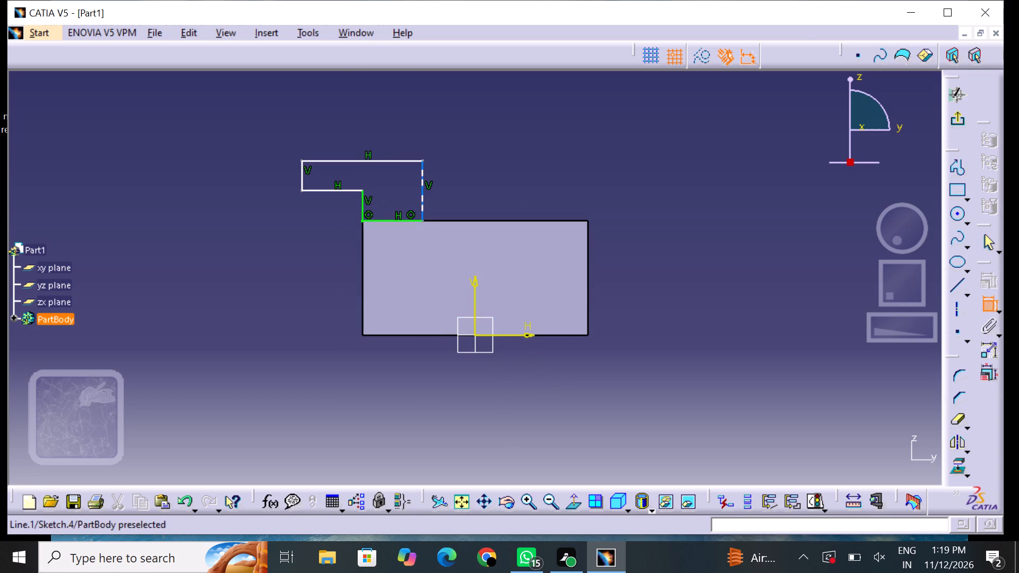
{"action": "left_click", "coordinate": [425, 203]}
{"action": "left_click", "coordinate": [449, 204]}
{"action": "double_click", "coordinate": [446, 195]}
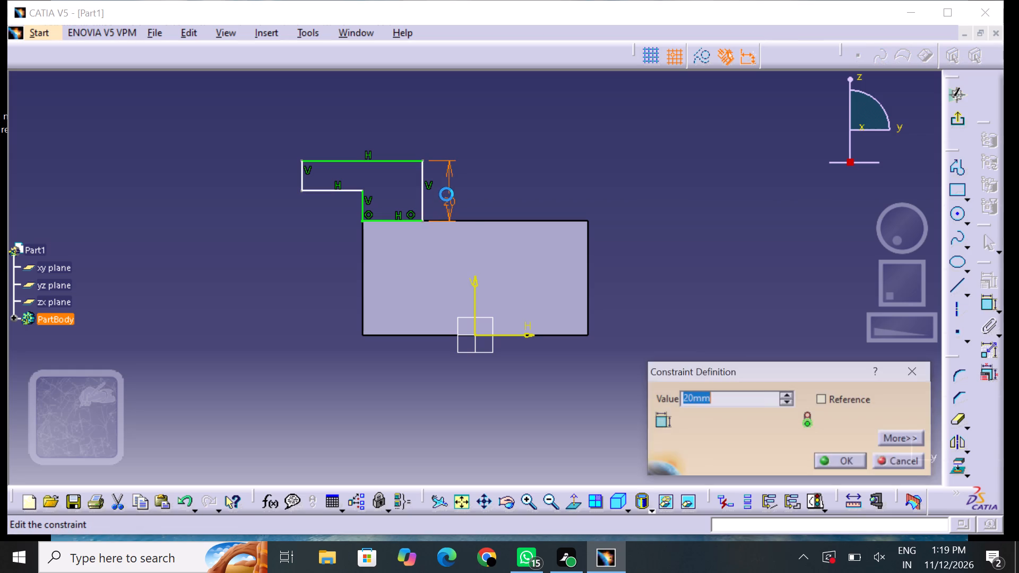
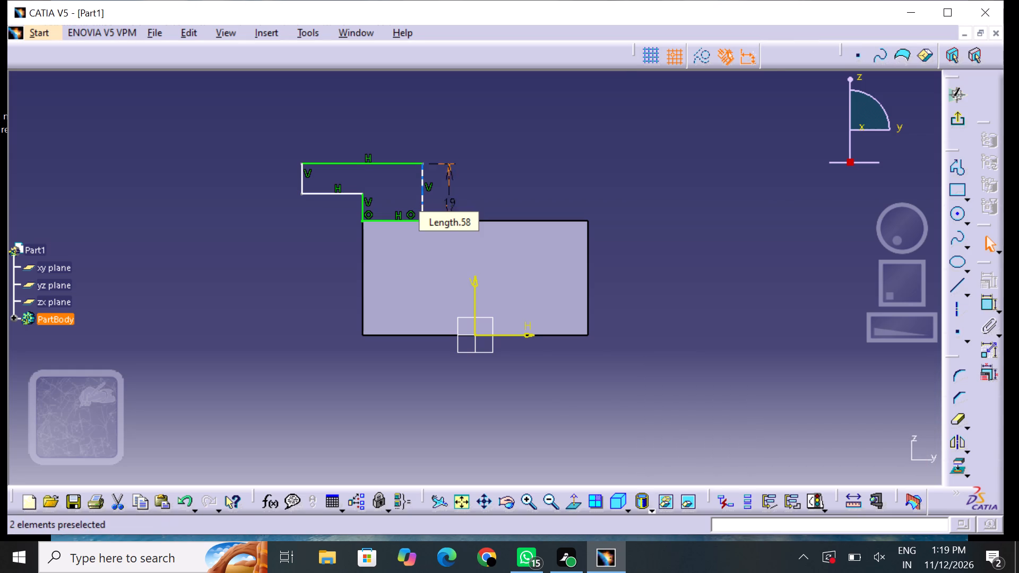
Dimension the stepped profile's top horizontal line and set its length to 25 mm.
{"action": "left_click", "coordinate": [568, 194]}
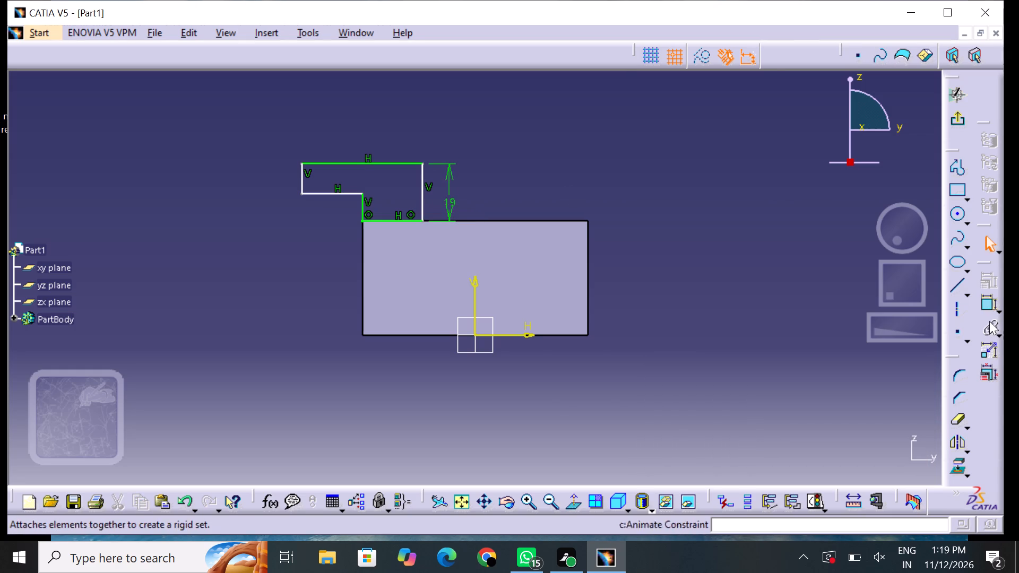
{"action": "left_click", "coordinate": [987, 311]}
{"action": "left_click", "coordinate": [368, 163]}
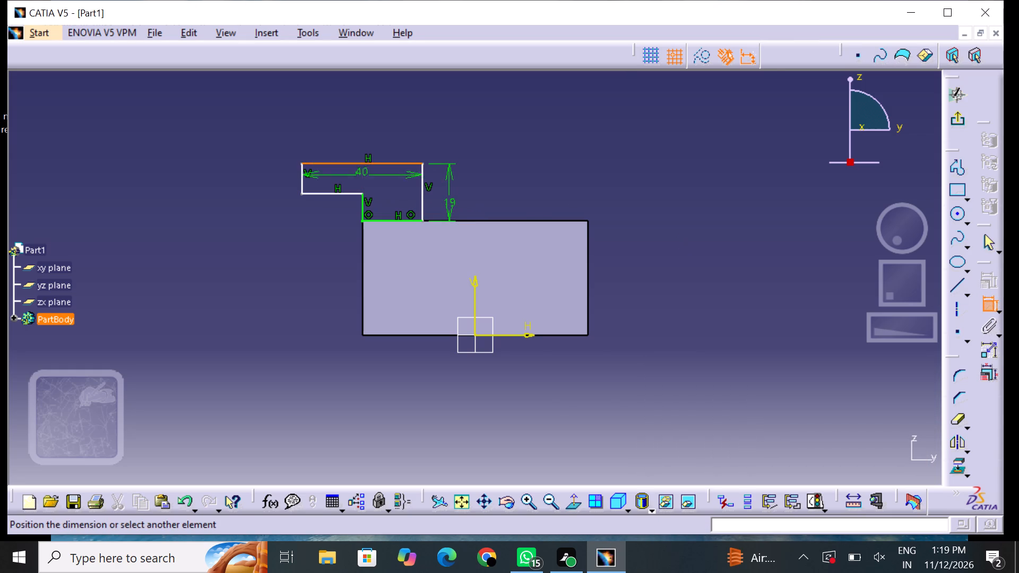
{"action": "left_click", "coordinate": [361, 142]}
{"action": "double_click", "coordinate": [365, 146]}
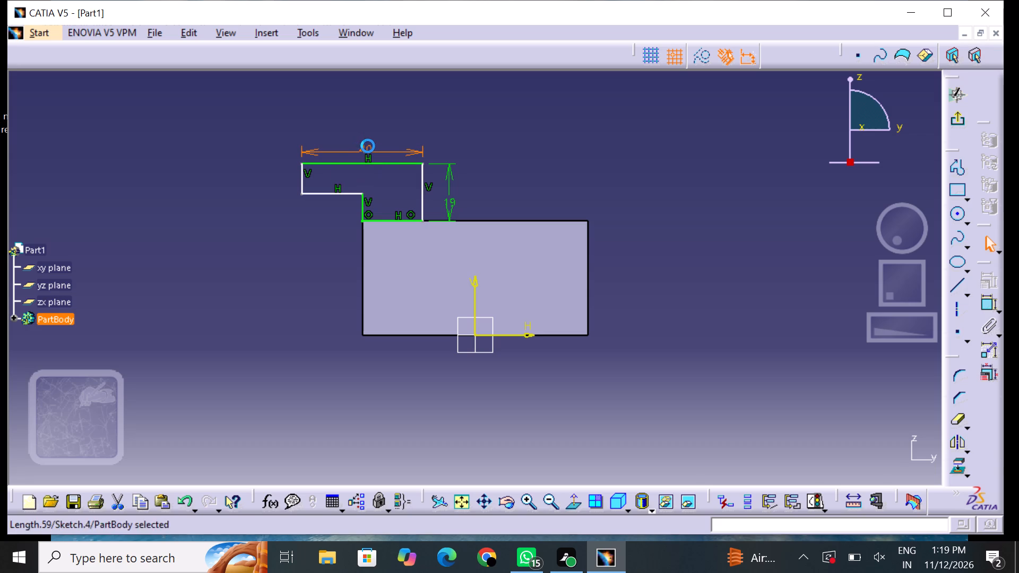
{"action": "key", "text": "BackSpace"}
{"action": "type", "text": "25"}
{"action": "key", "text": "Return"}
{"action": "left_click", "coordinate": [705, 206]}
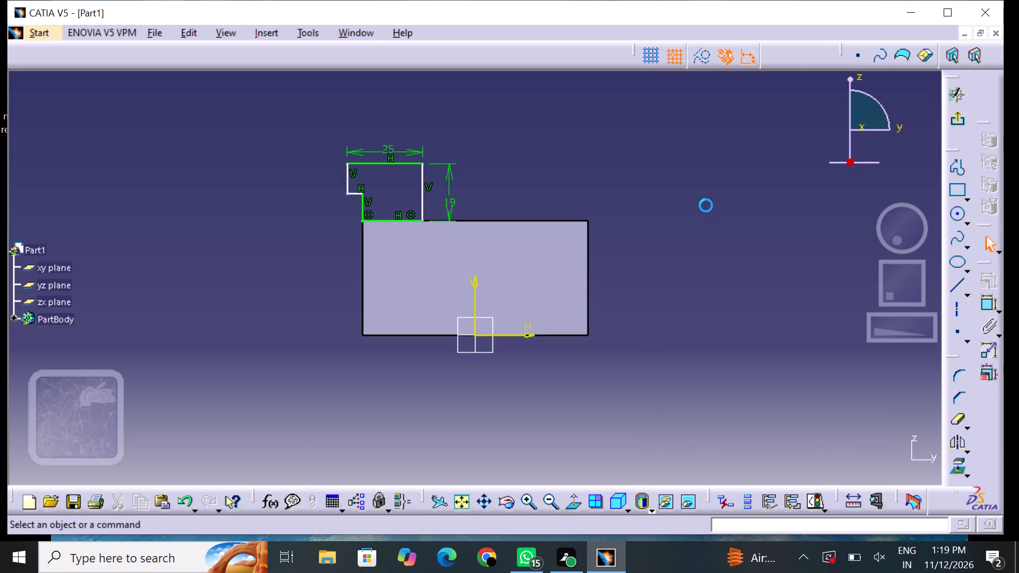
Dimension the horizontal line under the profile's overhanging part, set it to 12 mm, and exit the sketch.
{"action": "left_click", "coordinate": [993, 308]}
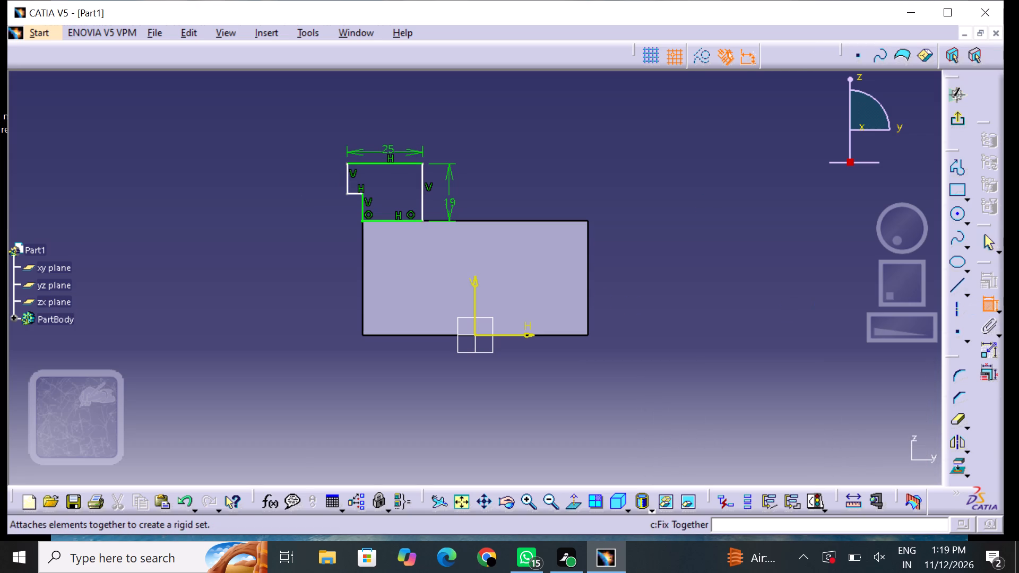
{"action": "left_click", "coordinate": [353, 194]}
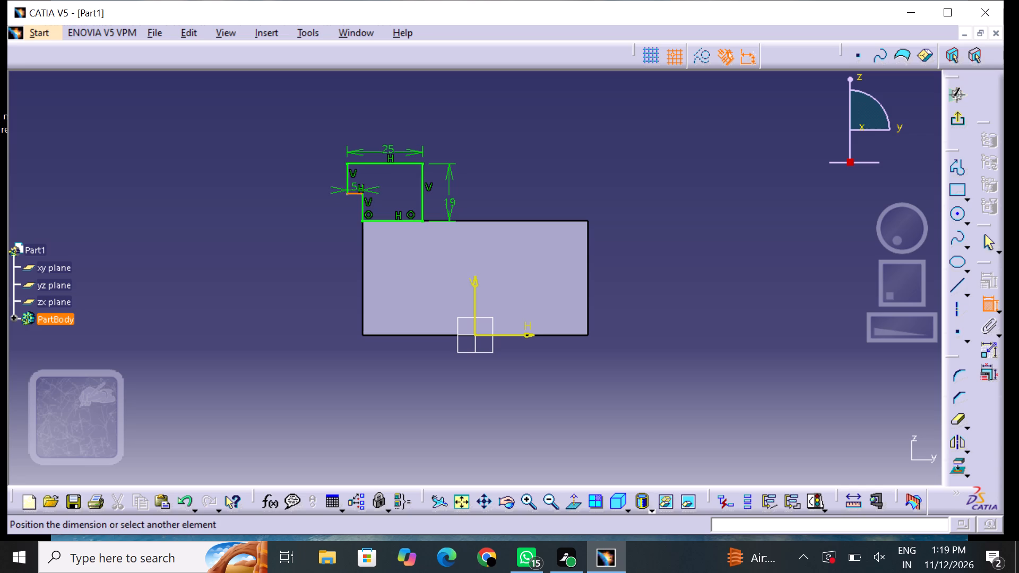
{"action": "left_click", "coordinate": [347, 220]}
{"action": "double_click", "coordinate": [347, 216]}
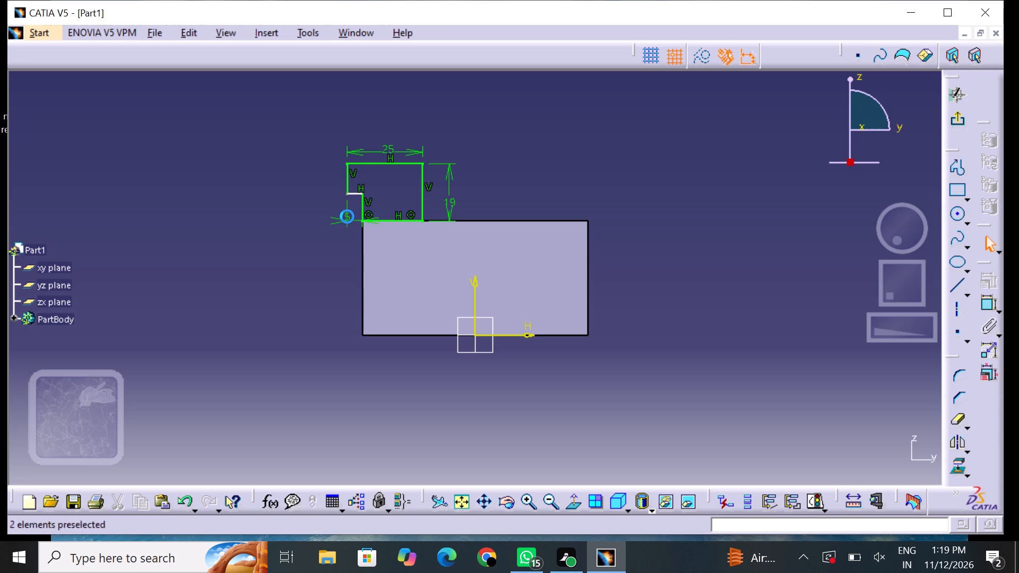
{"action": "key", "text": "BackSpace"}
{"action": "type", "text": "12"}
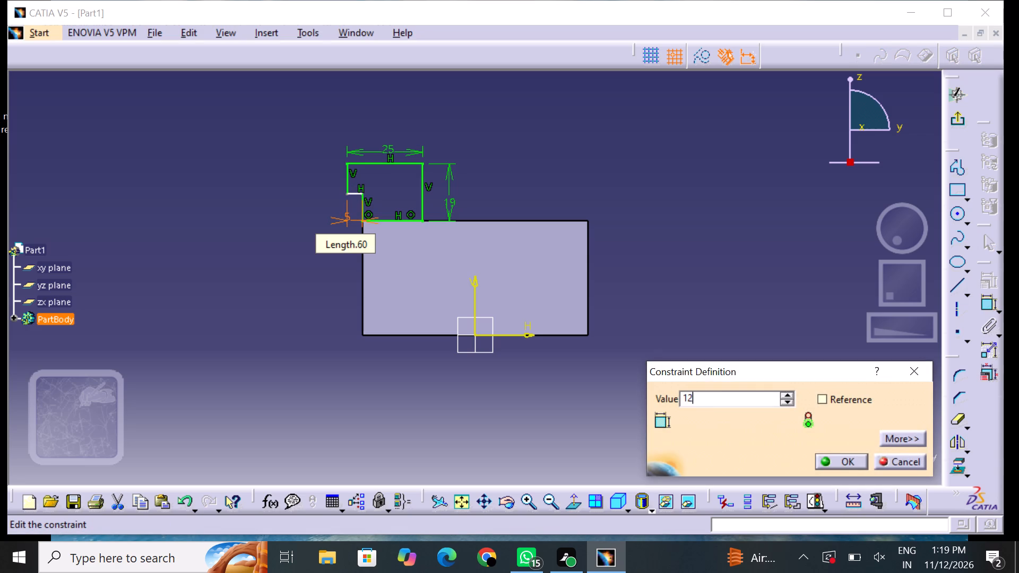
{"action": "key", "text": "Return"}
{"action": "left_click", "coordinate": [313, 298]}
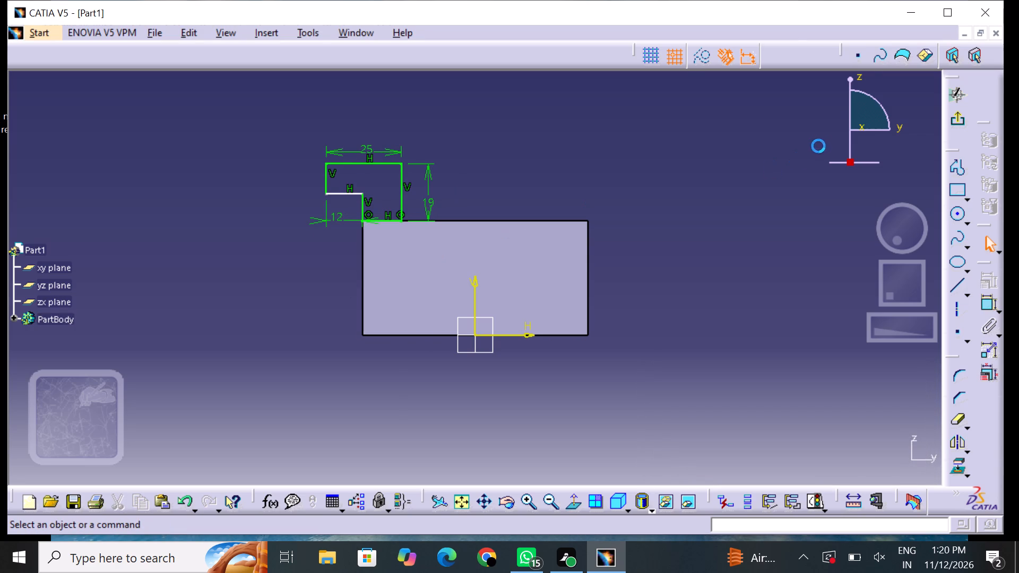
{"action": "left_click", "coordinate": [956, 122]}
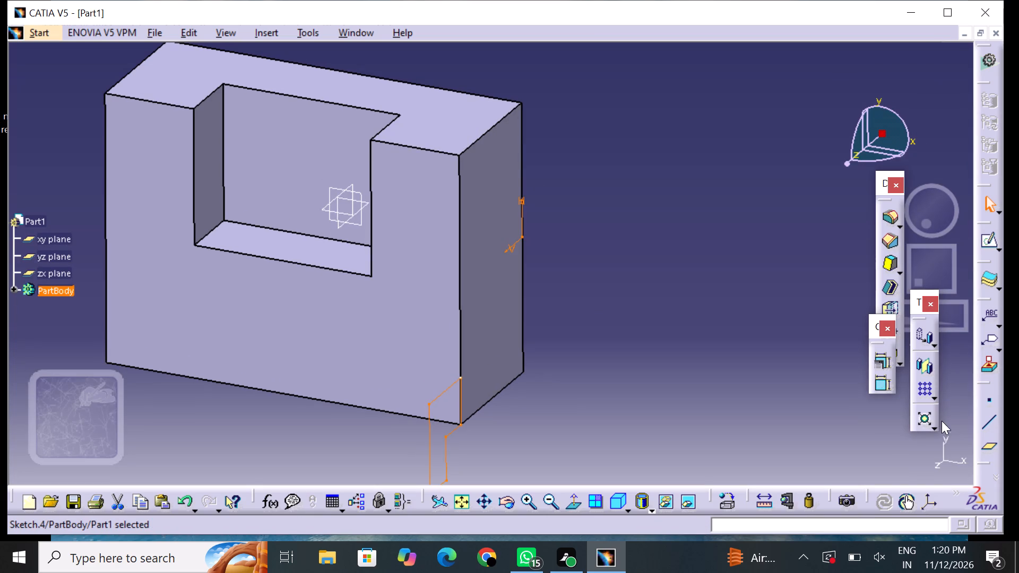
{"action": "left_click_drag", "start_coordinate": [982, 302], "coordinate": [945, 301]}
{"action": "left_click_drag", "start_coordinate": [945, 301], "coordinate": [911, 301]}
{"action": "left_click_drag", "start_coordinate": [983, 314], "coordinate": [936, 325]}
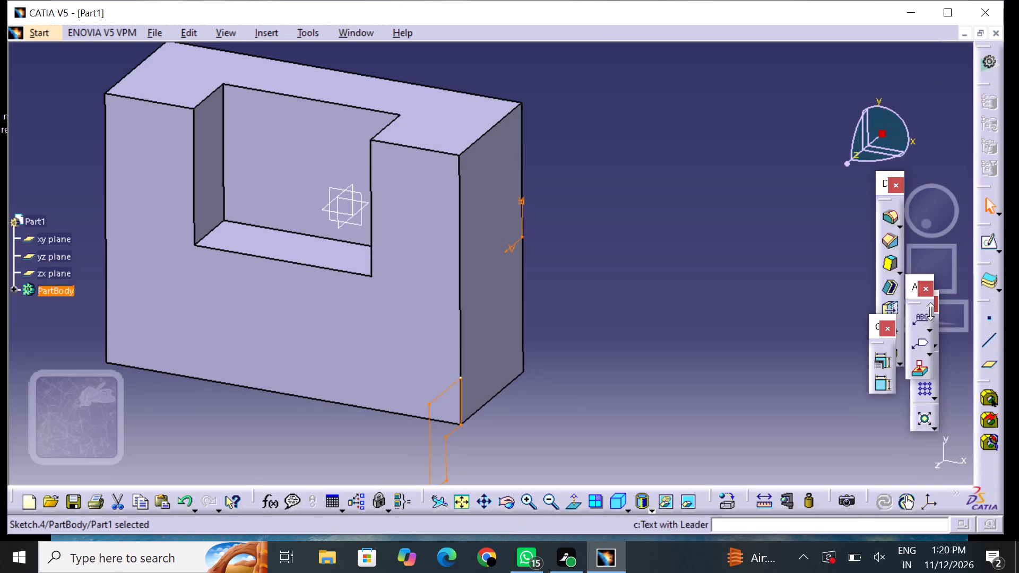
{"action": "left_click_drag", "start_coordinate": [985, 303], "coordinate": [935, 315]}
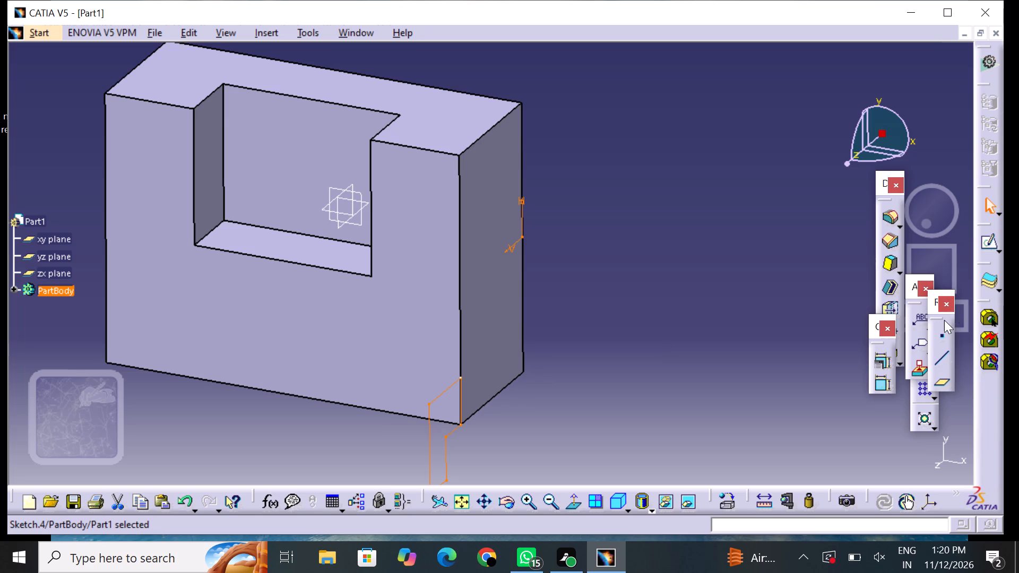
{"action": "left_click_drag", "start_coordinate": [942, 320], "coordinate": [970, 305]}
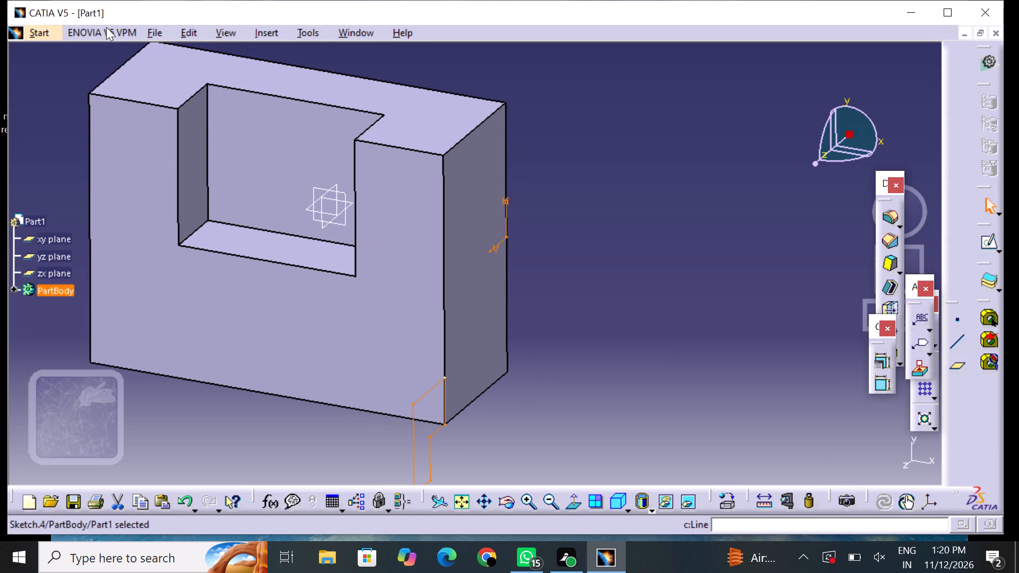
Start a Pad from the stepped profile sketch and open its length value for editing.
{"action": "left_click", "coordinate": [276, 33]}
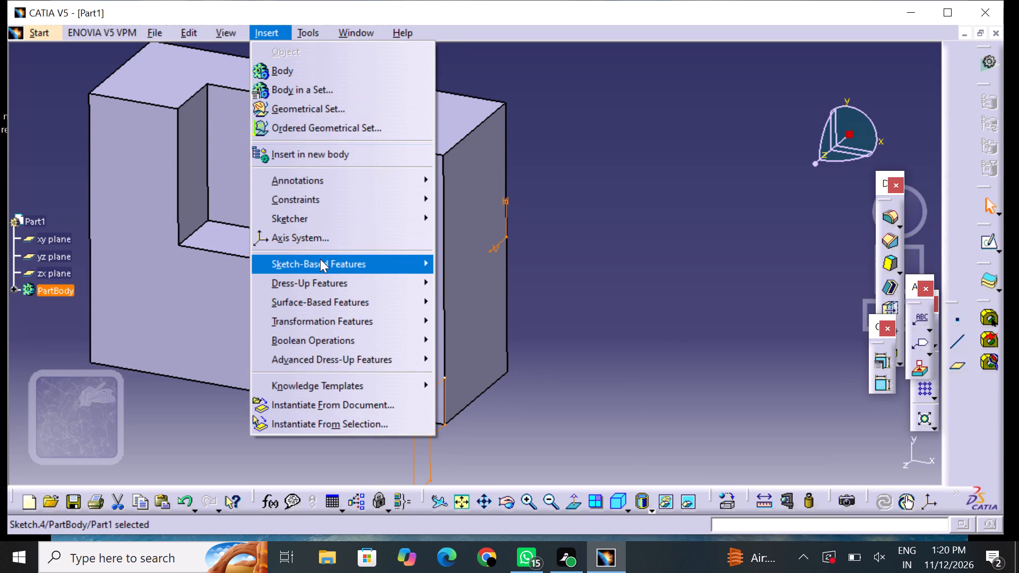
{"action": "left_click", "coordinate": [465, 267]}
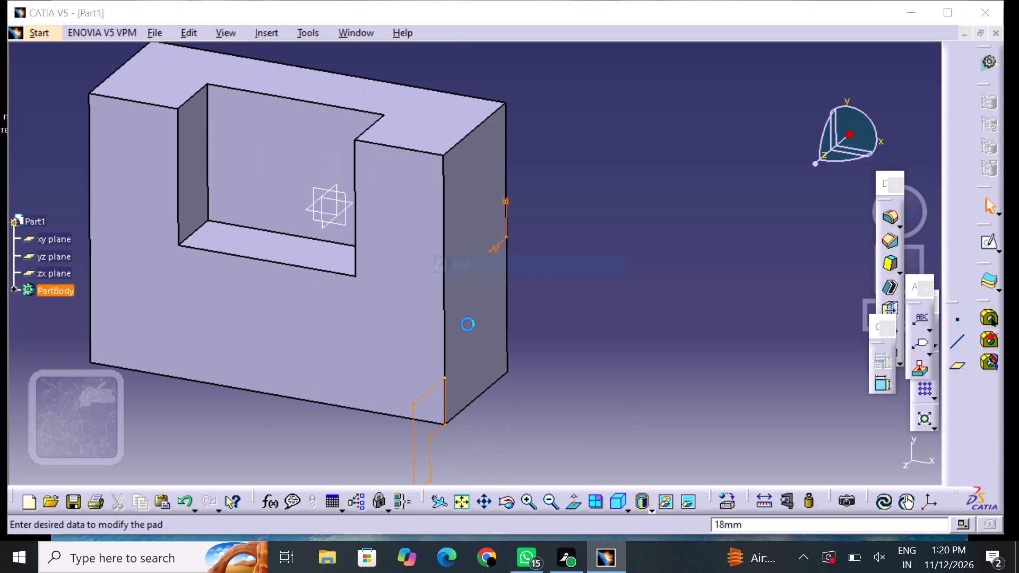
{"action": "middle_click_drag", "start_coordinate": [592, 319], "coordinate": [619, 253]}
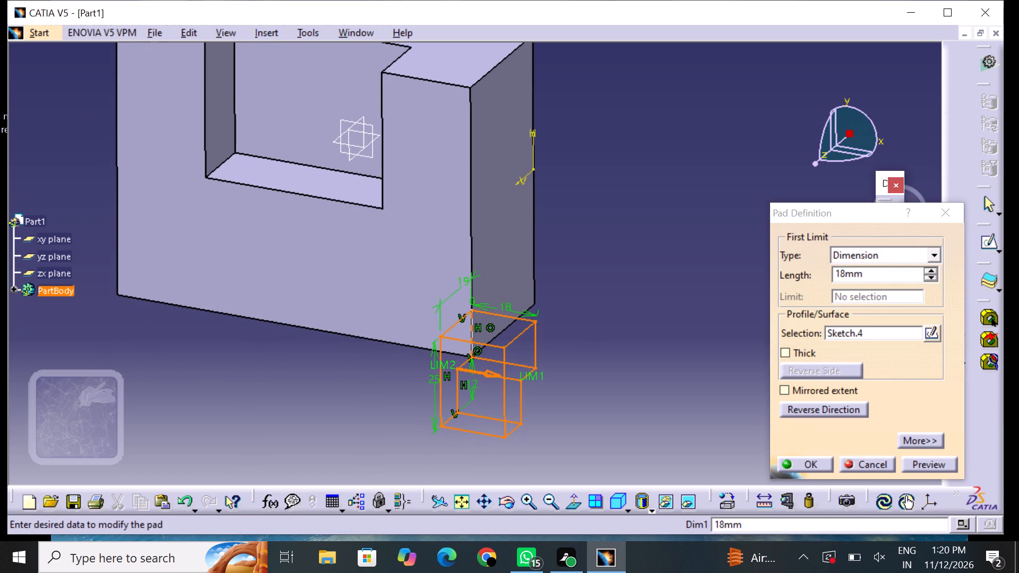
{"action": "left_click", "coordinate": [871, 271]}
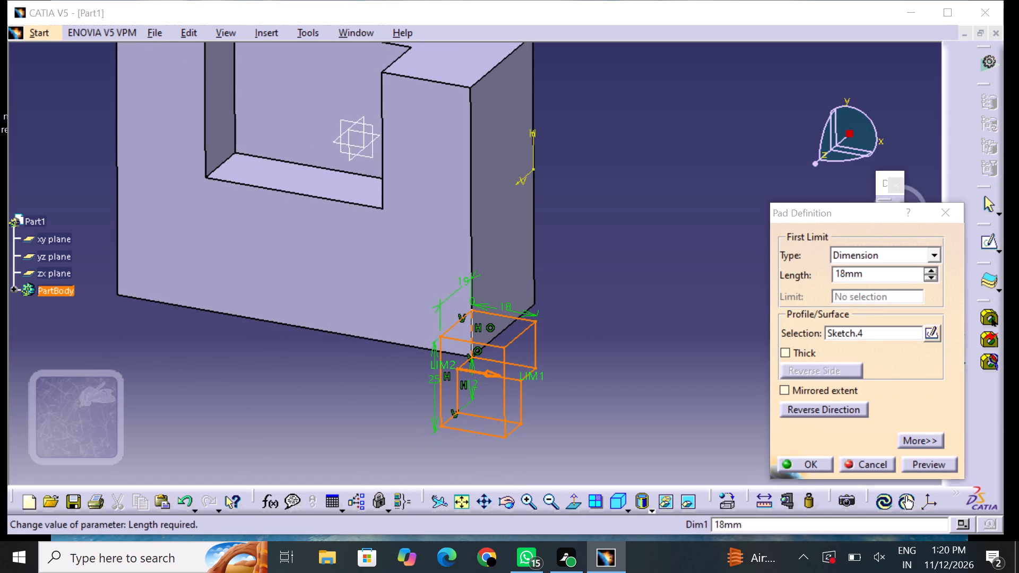
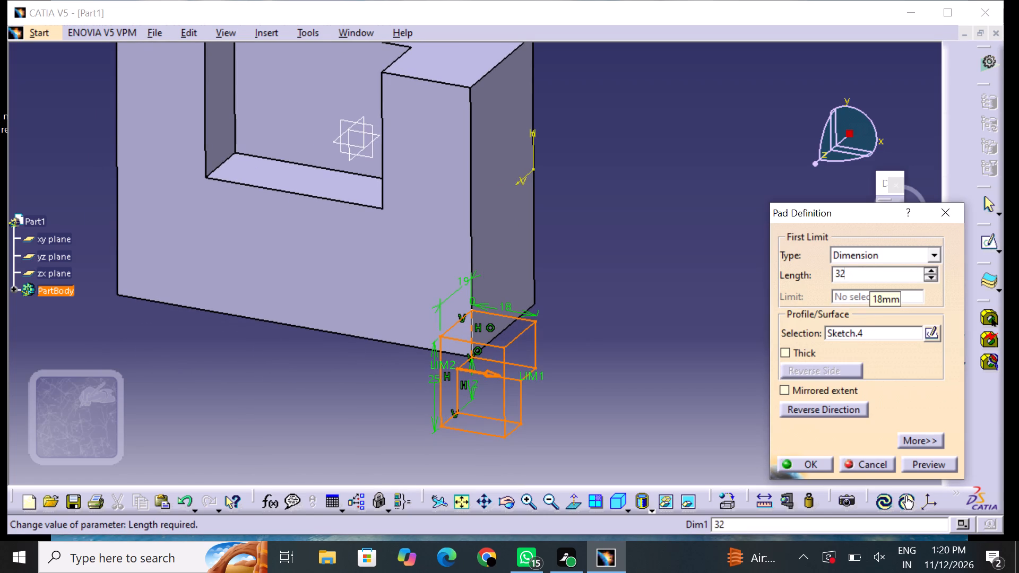
Reverse the direction of the stepped profile's 32 mm pad and create it.
{"action": "left_click", "coordinate": [821, 409]}
{"action": "left_click", "coordinate": [818, 466]}
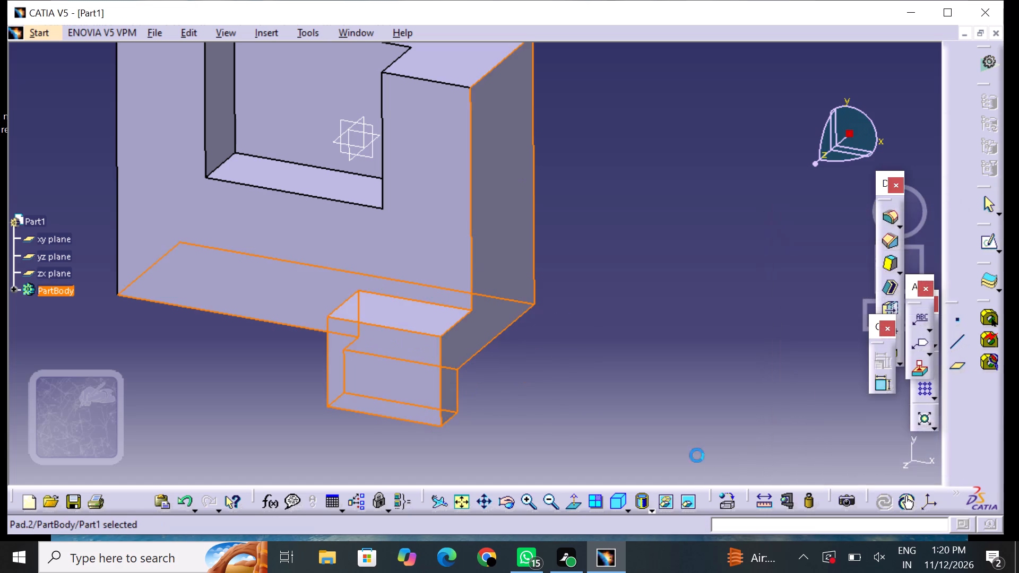
{"action": "left_click", "coordinate": [693, 453]}
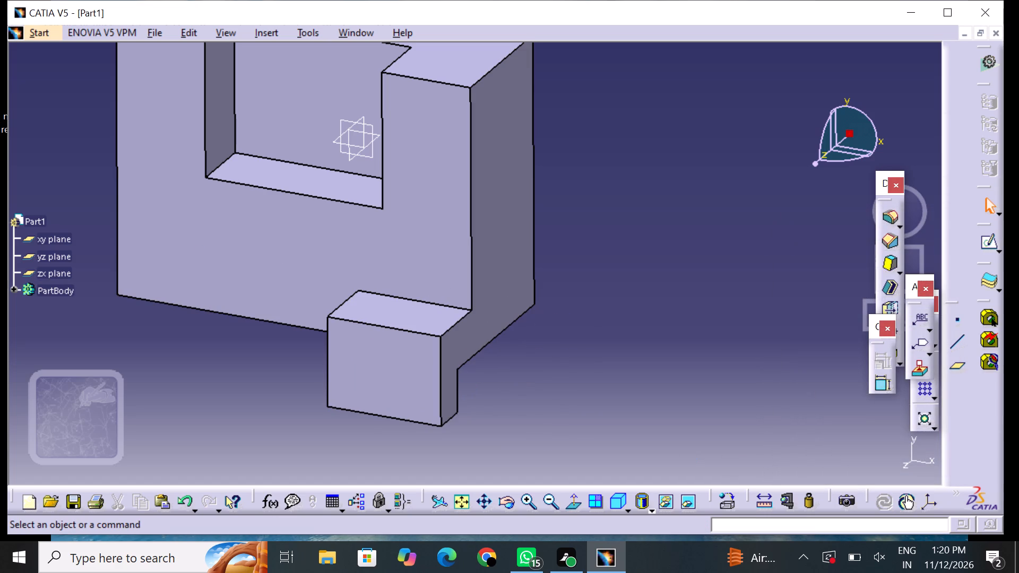
Mirror the stepped pad about the yz plane to add a matching foot on the block's opposite side.
{"action": "middle_click_drag", "start_coordinate": [617, 353], "coordinate": [654, 346]}
{"action": "right_click_drag", "start_coordinate": [618, 352], "coordinate": [654, 346]}
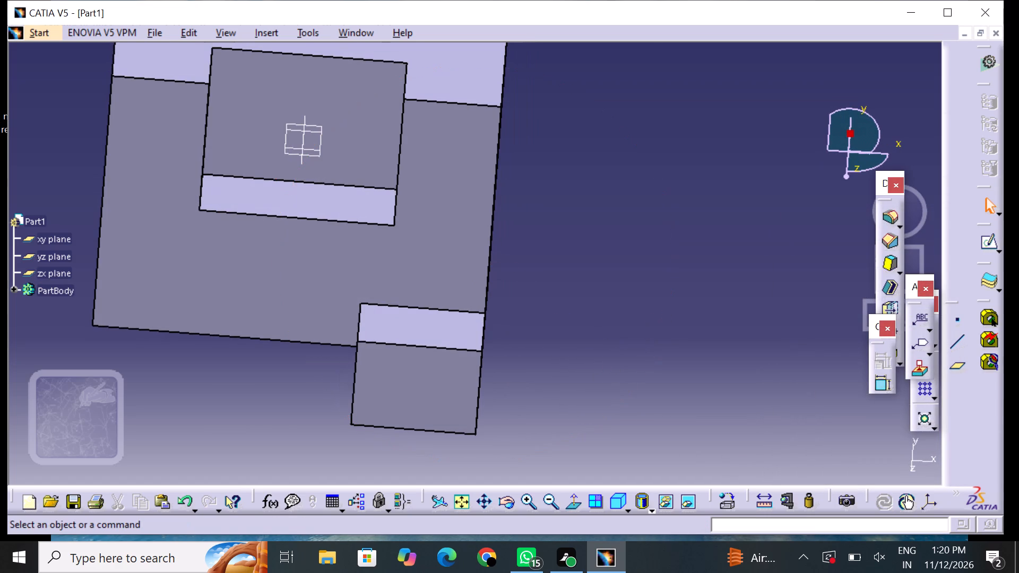
{"action": "middle_click_drag", "start_coordinate": [636, 295], "coordinate": [784, 292]}
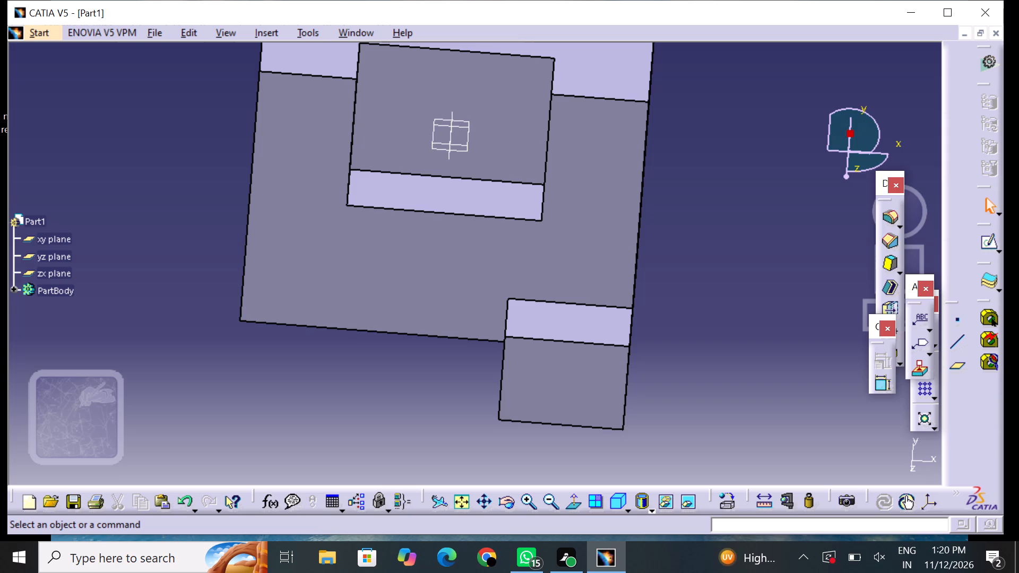
{"action": "middle_click_drag", "start_coordinate": [751, 384], "coordinate": [750, 383]}
{"action": "middle_click_drag", "start_coordinate": [750, 383], "coordinate": [607, 309]}
{"action": "right_click_drag", "start_coordinate": [750, 383], "coordinate": [607, 309]}
{"action": "left_click", "coordinate": [519, 340]}
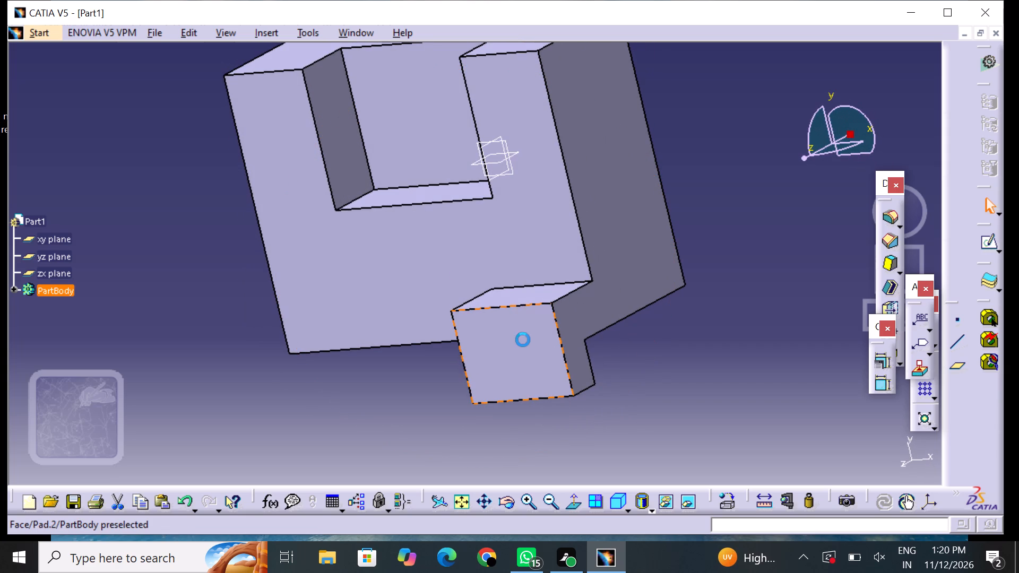
{"action": "left_click", "coordinate": [14, 288]}
{"action": "scroll", "coordinate": [81, 306], "scroll_direction": "down", "scroll_amount": 1}
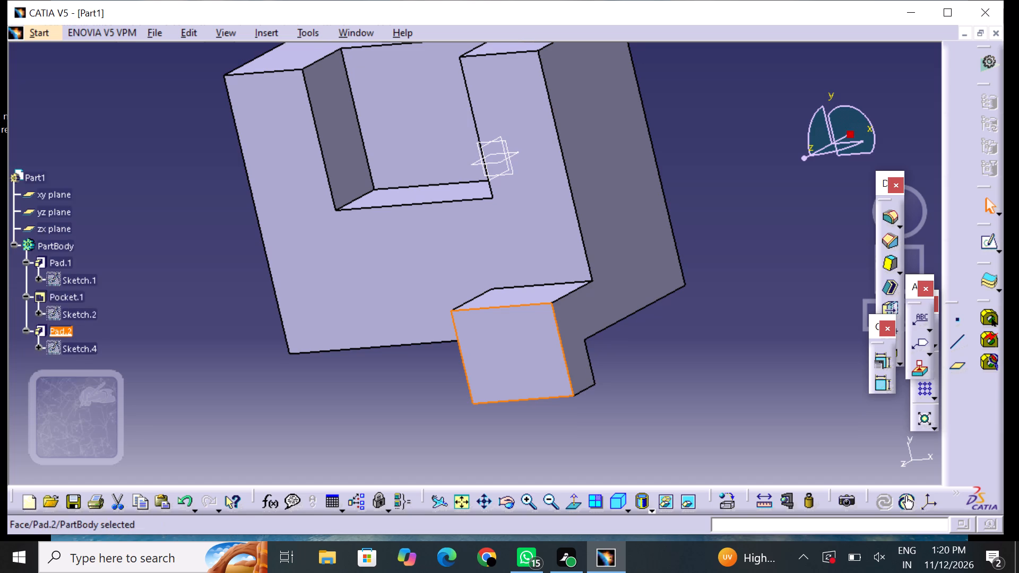
{"action": "left_click", "coordinate": [80, 351]}
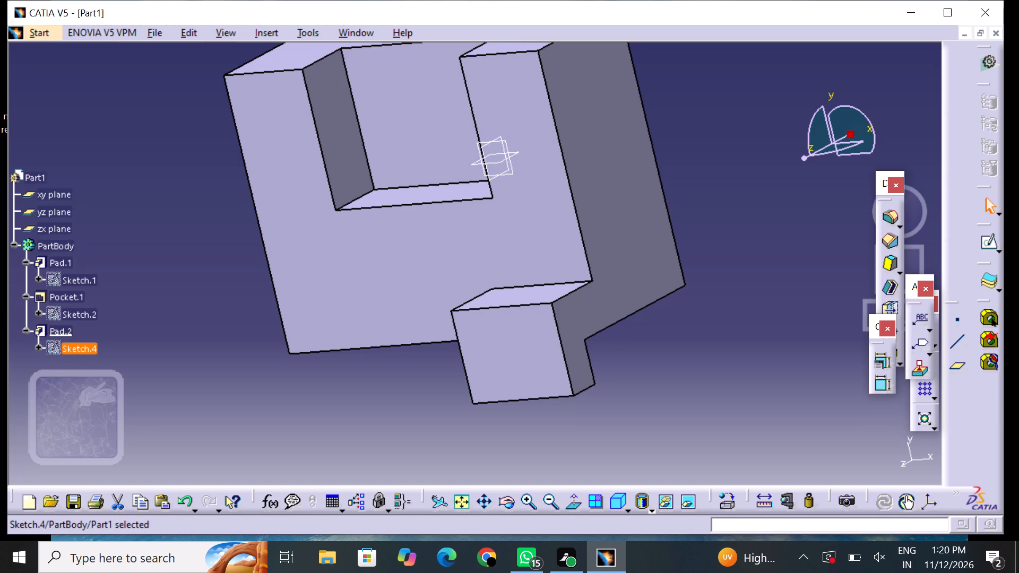
{"action": "left_click", "coordinate": [66, 337]}
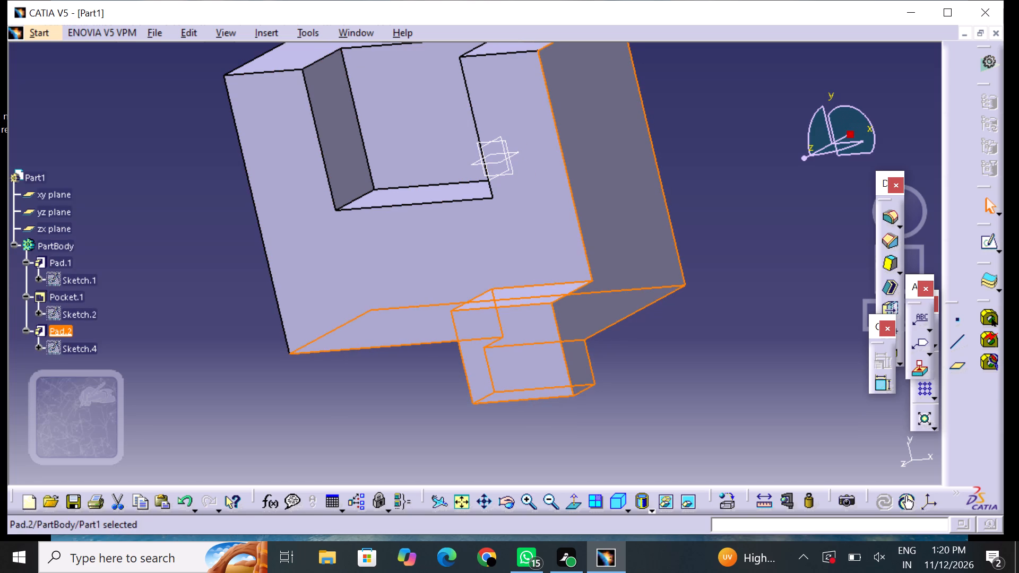
{"action": "left_click_drag", "start_coordinate": [886, 342], "coordinate": [886, 341]}
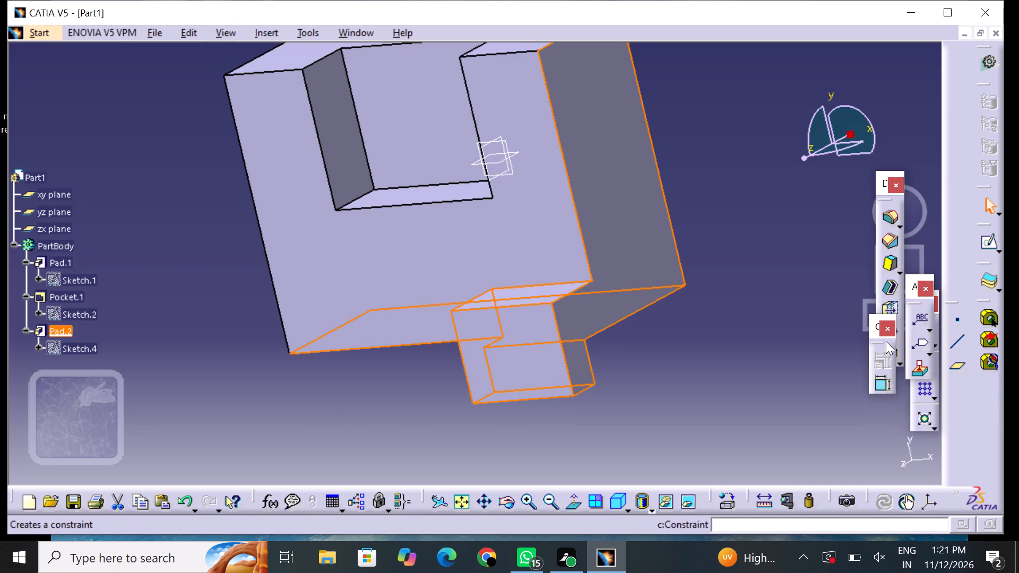
{"action": "left_click_drag", "start_coordinate": [886, 341], "coordinate": [857, 342]}
{"action": "left_click_drag", "start_coordinate": [916, 302], "coordinate": [874, 307]}
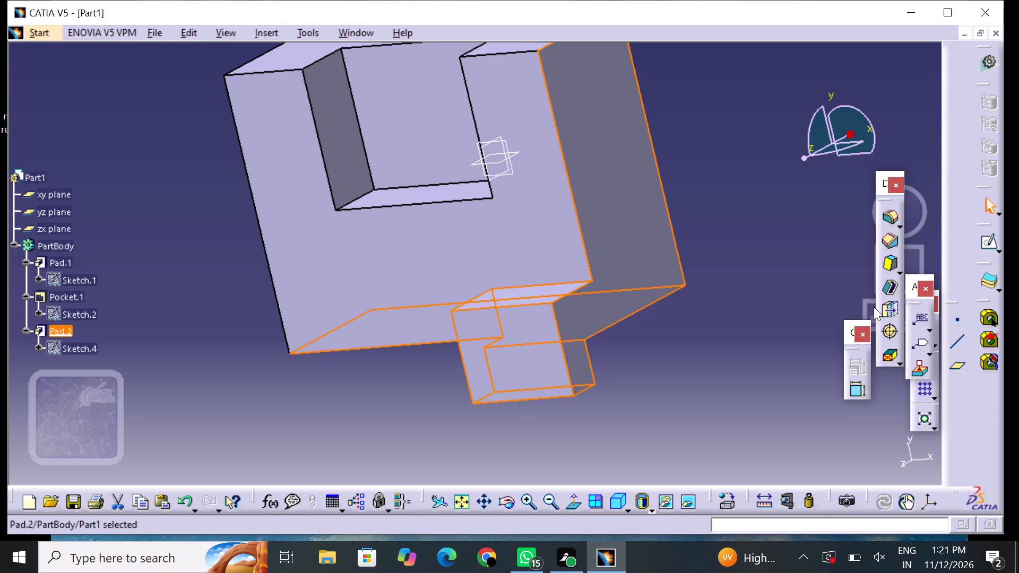
{"action": "left_click_drag", "start_coordinate": [874, 307], "coordinate": [871, 308]}
{"action": "left_click", "coordinate": [925, 368]}
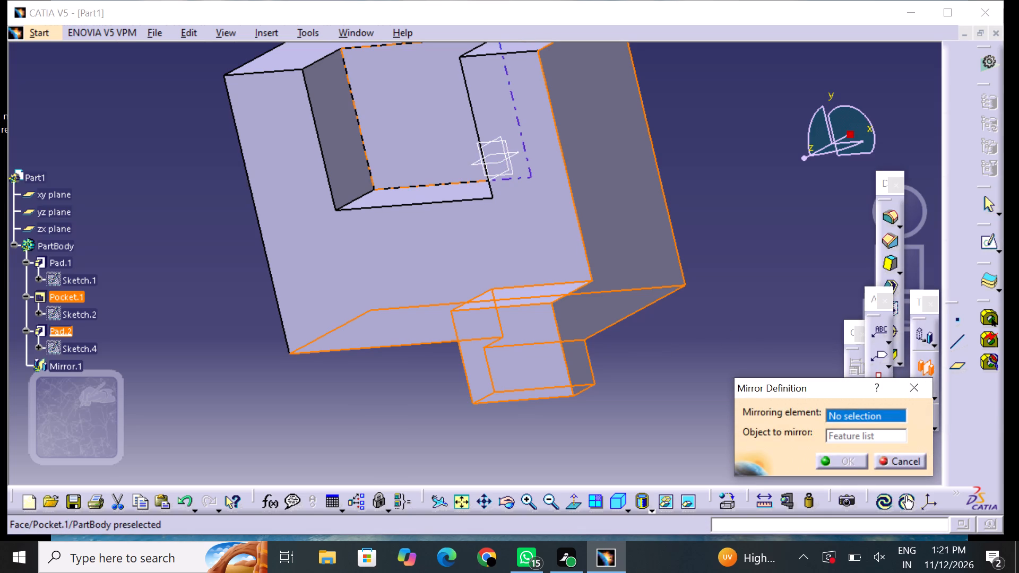
{"action": "middle_click_drag", "start_coordinate": [440, 150], "coordinate": [476, 194]}
{"action": "right_click_drag", "start_coordinate": [440, 151], "coordinate": [475, 194]}
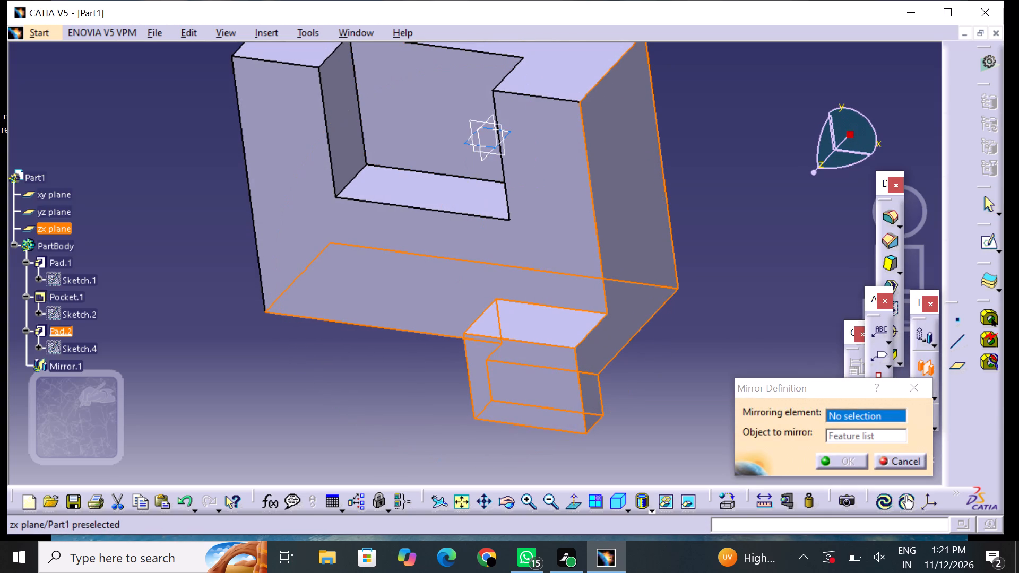
{"action": "left_click", "coordinate": [478, 140]}
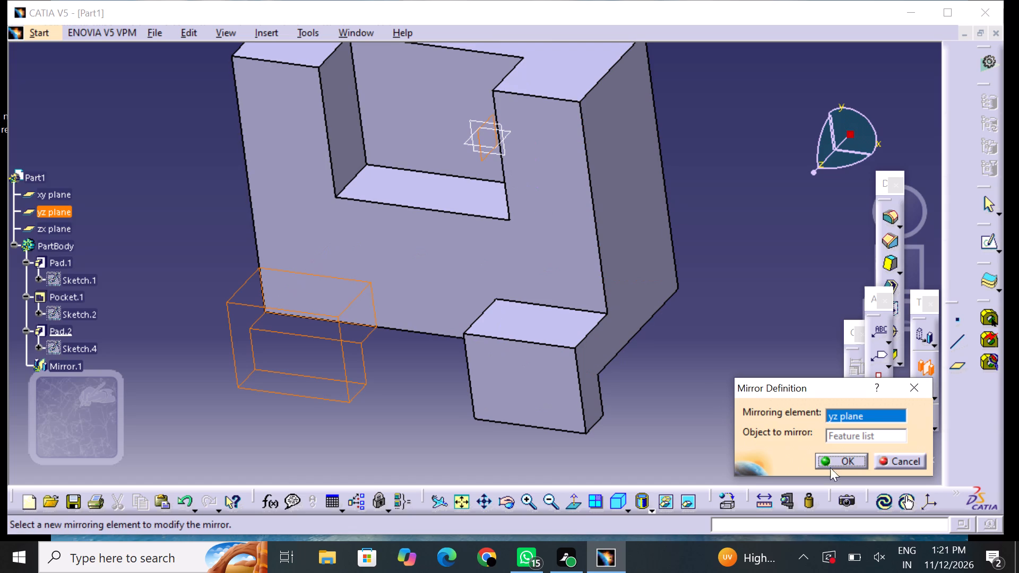
{"action": "left_click", "coordinate": [841, 452]}
{"action": "left_click", "coordinate": [847, 459]}
{"action": "left_click", "coordinate": [784, 413]}
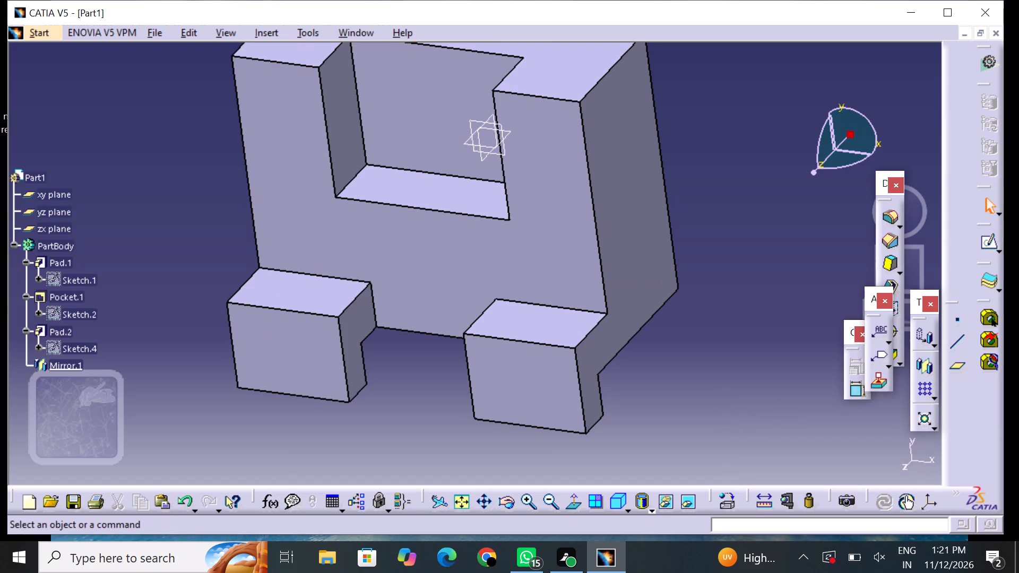
Examine the block, its pocket and both stepped feet from several angles with the whole part in view.
{"action": "middle_click_drag", "start_coordinate": [716, 289], "coordinate": [729, 373]}
{"action": "middle_click_drag", "start_coordinate": [747, 297], "coordinate": [767, 285]}
{"action": "right_click_drag", "start_coordinate": [747, 297], "coordinate": [767, 285]}
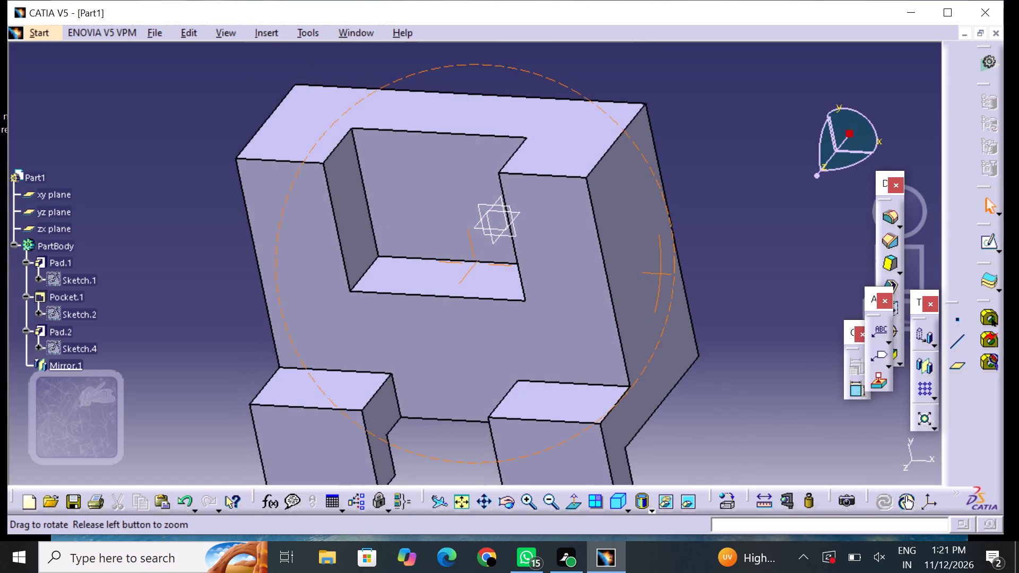
{"action": "middle_click_drag", "start_coordinate": [767, 285], "coordinate": [767, 329]}
{"action": "right_click_drag", "start_coordinate": [767, 285], "coordinate": [767, 329]}
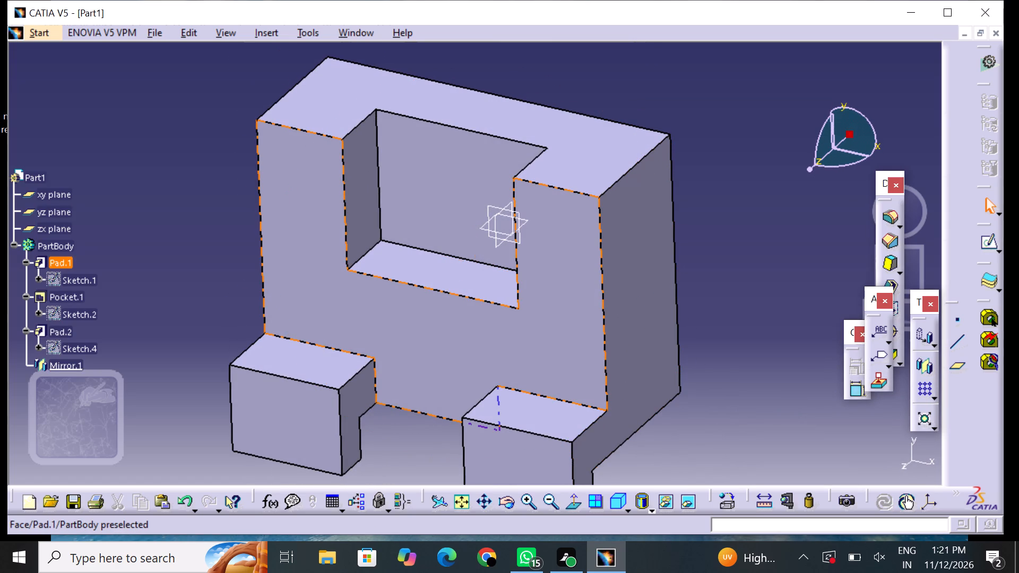
{"action": "middle_click_drag", "start_coordinate": [559, 321], "coordinate": [566, 277]}
{"action": "right_click_drag", "start_coordinate": [559, 319], "coordinate": [566, 277]}
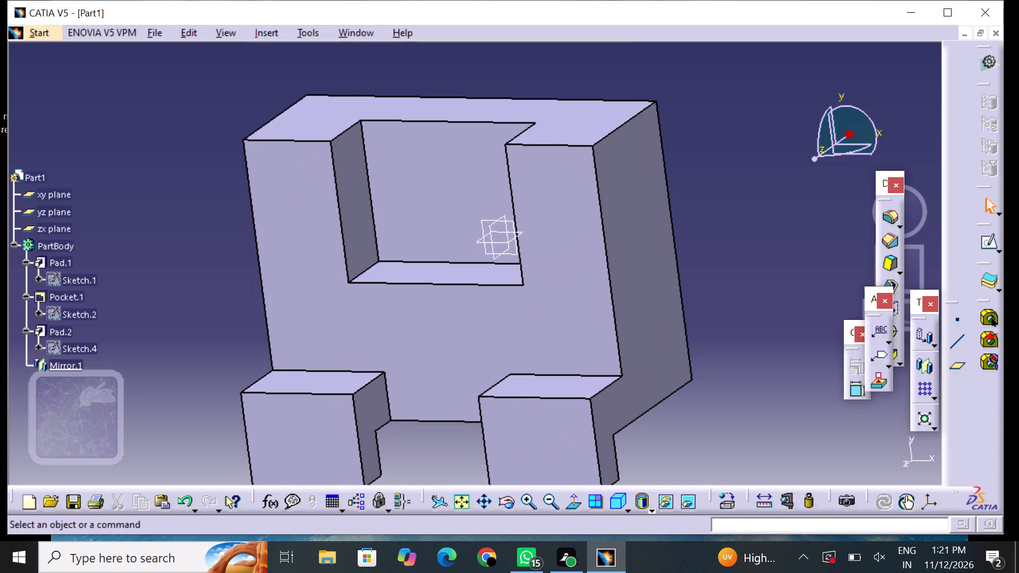
{"action": "middle_click_drag", "start_coordinate": [762, 249], "coordinate": [774, 326]}
{"action": "right_click_drag", "start_coordinate": [762, 249], "coordinate": [774, 324]}
{"action": "middle_click_drag", "start_coordinate": [680, 347], "coordinate": [688, 339]}
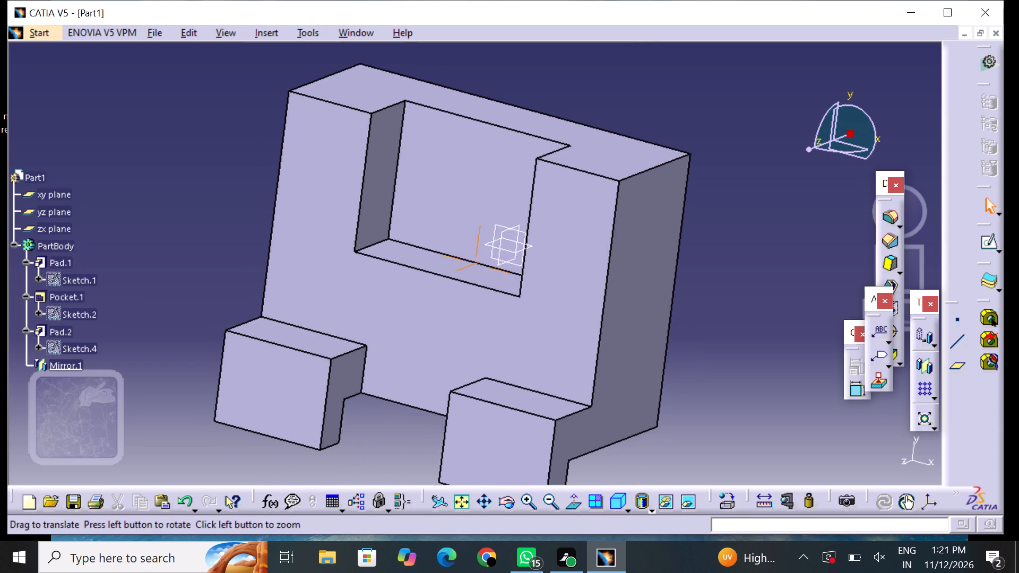
{"action": "middle_click_drag", "start_coordinate": [688, 339], "coordinate": [739, 289]}
{"action": "left_click", "coordinate": [554, 499]}
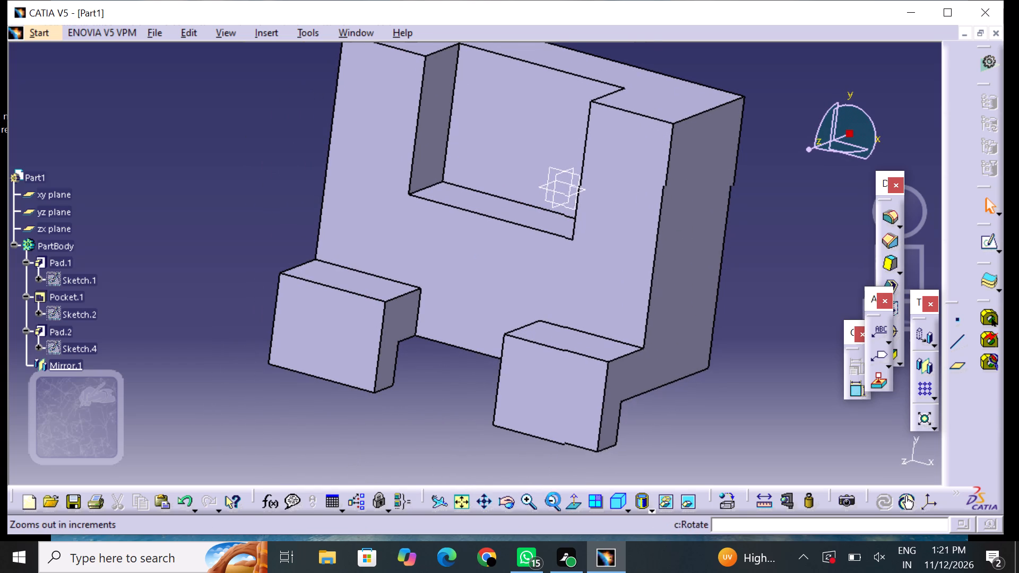
{"action": "middle_click_drag", "start_coordinate": [333, 223], "coordinate": [351, 284]}
{"action": "right_click_drag", "start_coordinate": [333, 223], "coordinate": [351, 284]}
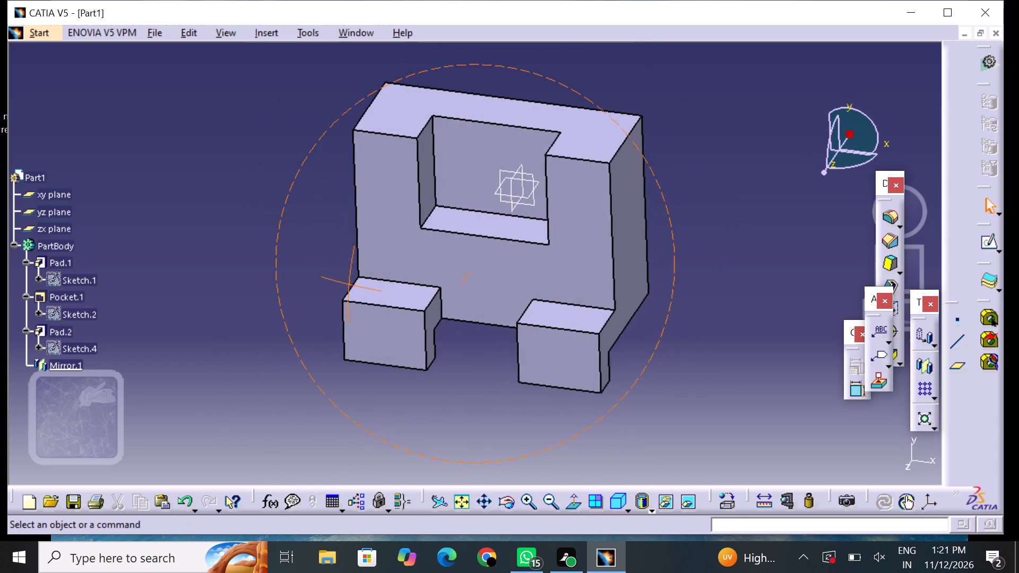
{"action": "right_click_drag", "start_coordinate": [351, 284], "coordinate": [379, 251]}
{"action": "middle_click_drag", "start_coordinate": [351, 284], "coordinate": [379, 250]}
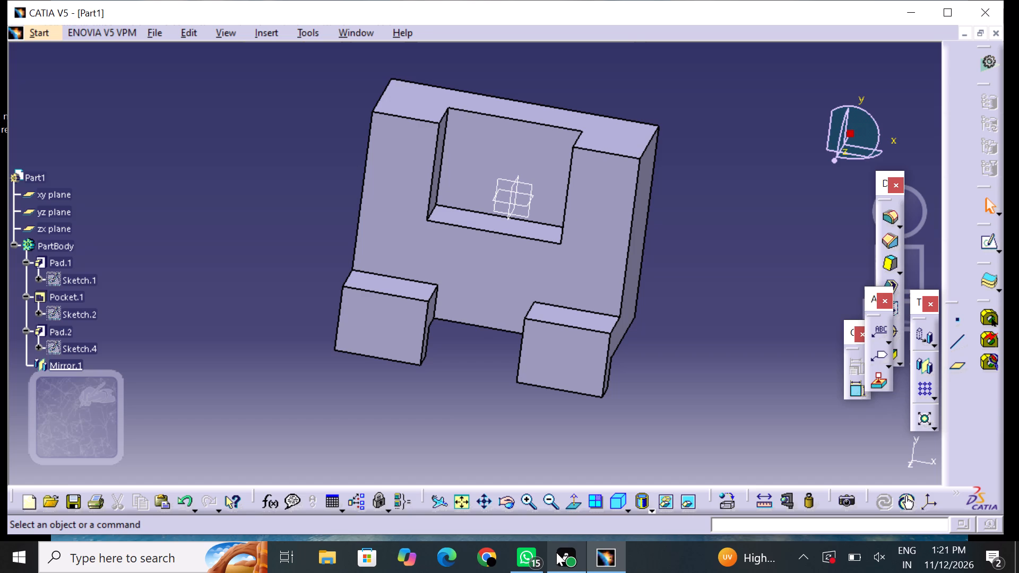
Save the part to the Desktop as a CATPart named SKE 6.
{"action": "left_click", "coordinate": [68, 506]}
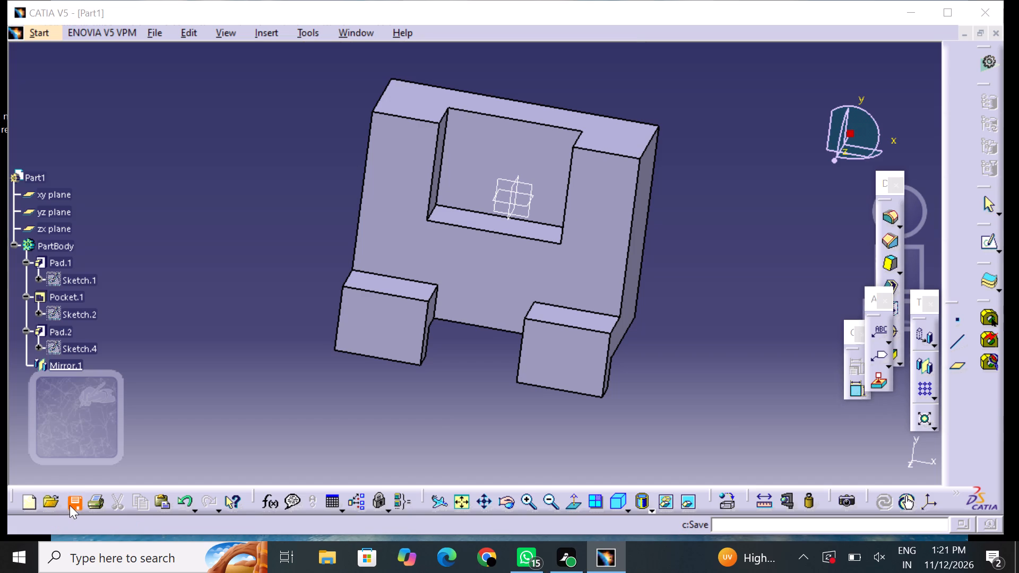
{"action": "key", "text": "BackSpace"}
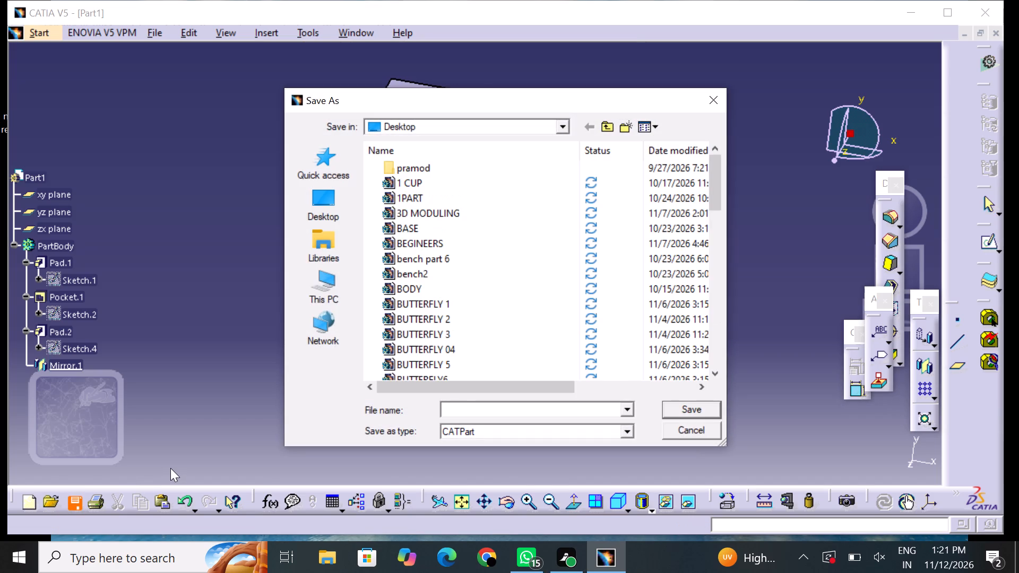
{"action": "type", "text": "SKE 6"}
{"action": "key", "text": "Return"}
{"action": "scroll", "coordinate": [170, 468], "scroll_direction": "up", "scroll_amount": 1}
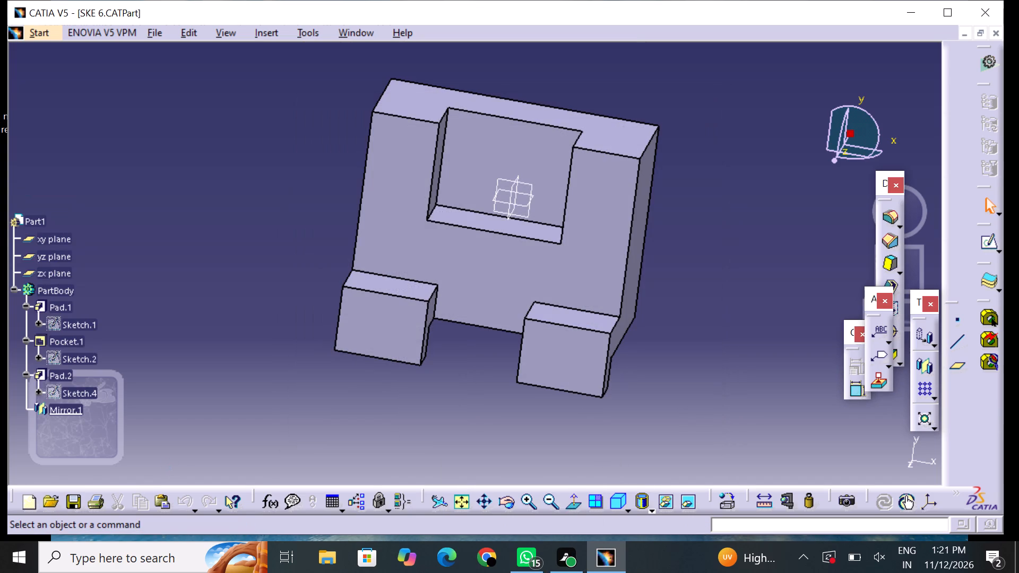
Print the part view to a PDF on the Desktop named SKE 6 DOC.
{"action": "left_click", "coordinate": [89, 505]}
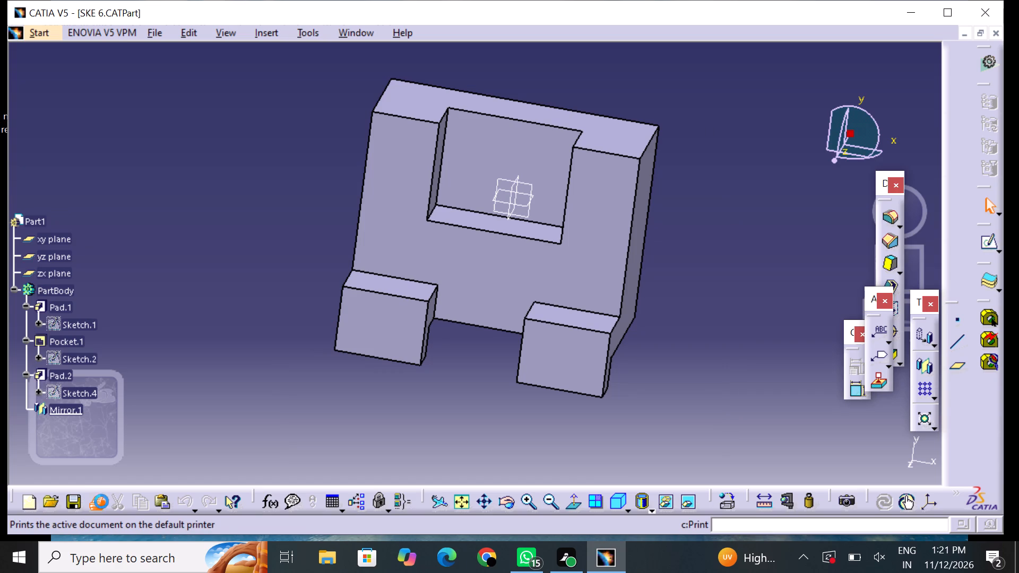
{"action": "type", "text": "SKE"}
{"action": "key", "text": "space"}
{"action": "type", "text": "6"}
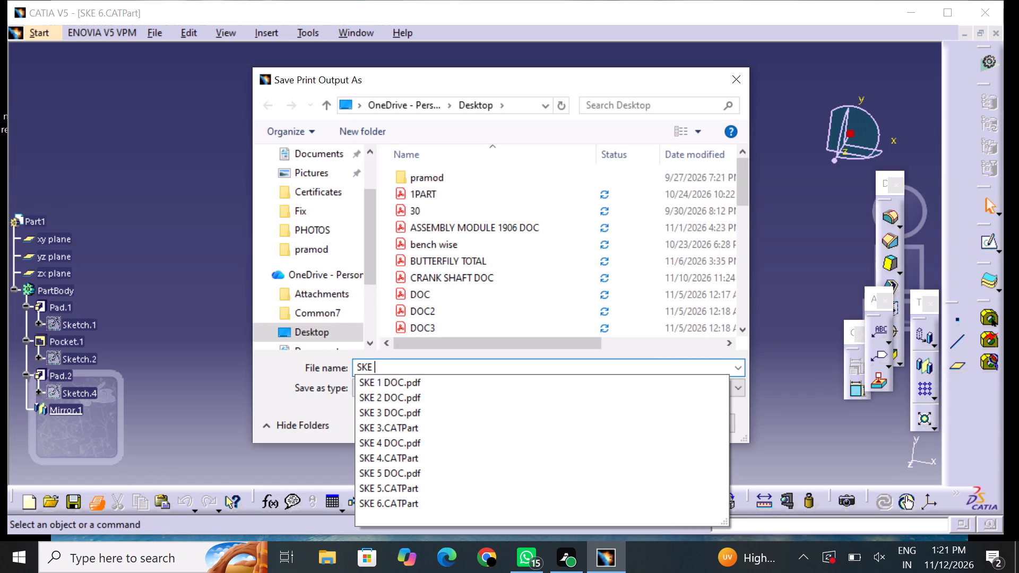
{"action": "key", "text": "space"}
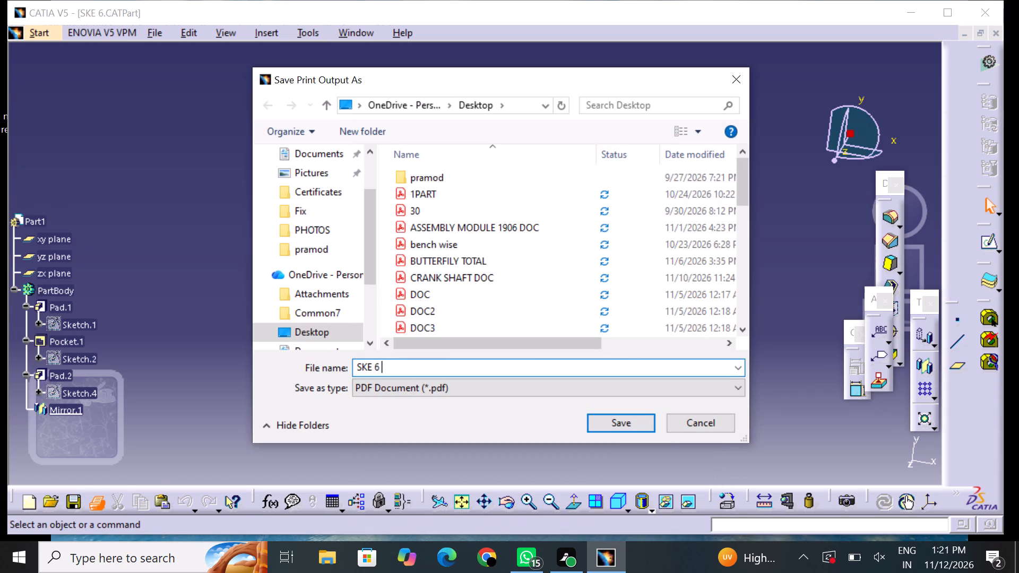
{"action": "key", "text": "d"}
{"action": "type", "text": "OC"}
{"action": "key", "text": "Return"}
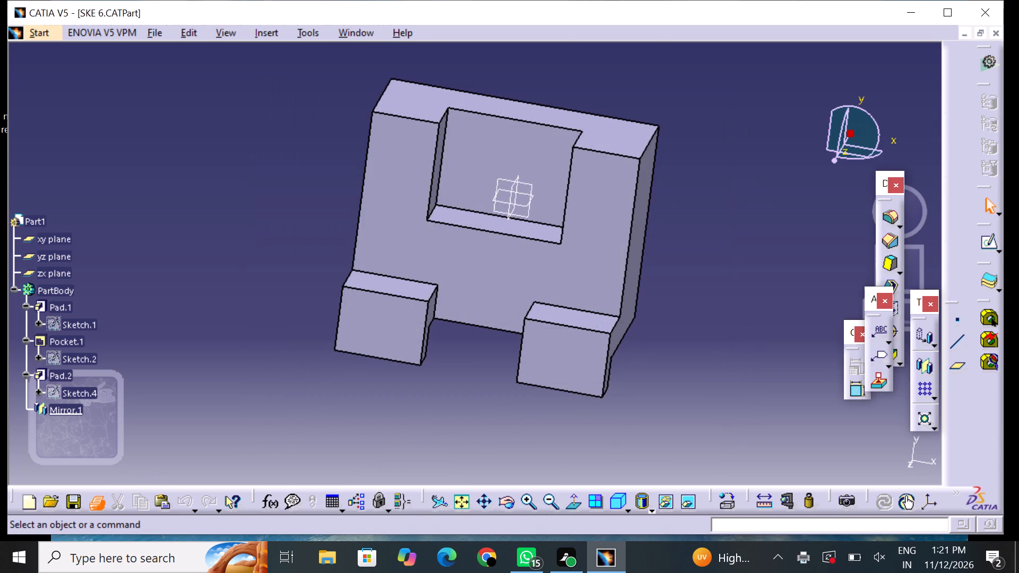
{"action": "scroll", "coordinate": [463, 381], "scroll_direction": "down", "scroll_amount": 3}
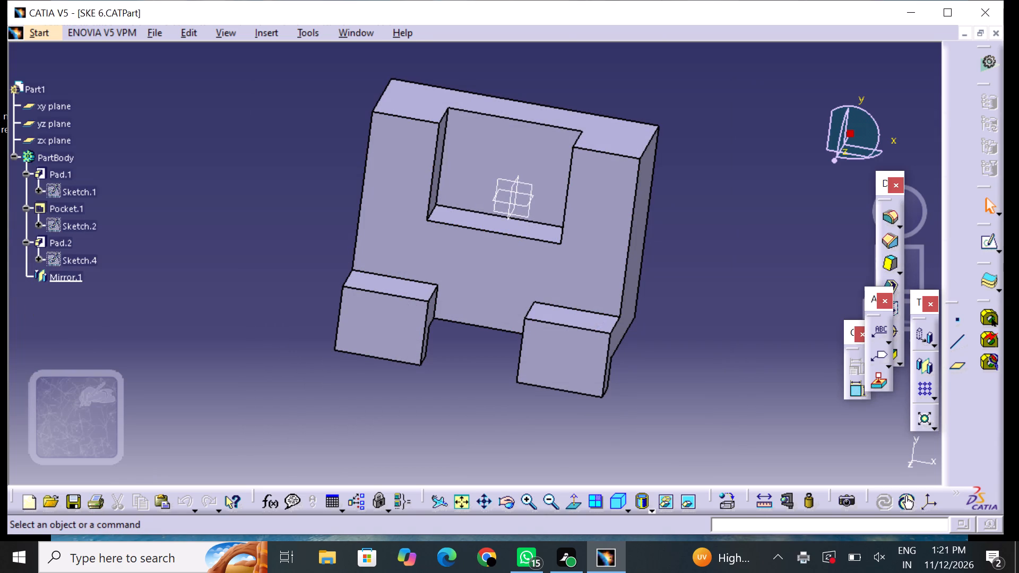